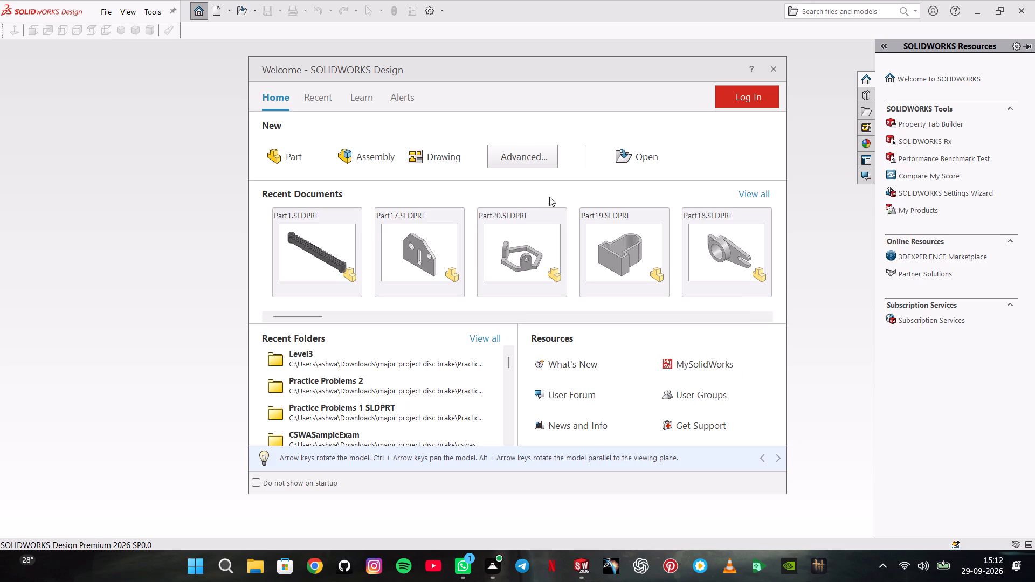
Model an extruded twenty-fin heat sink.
Create a new part document and set its unit system to MMGS.
click(311, 165)
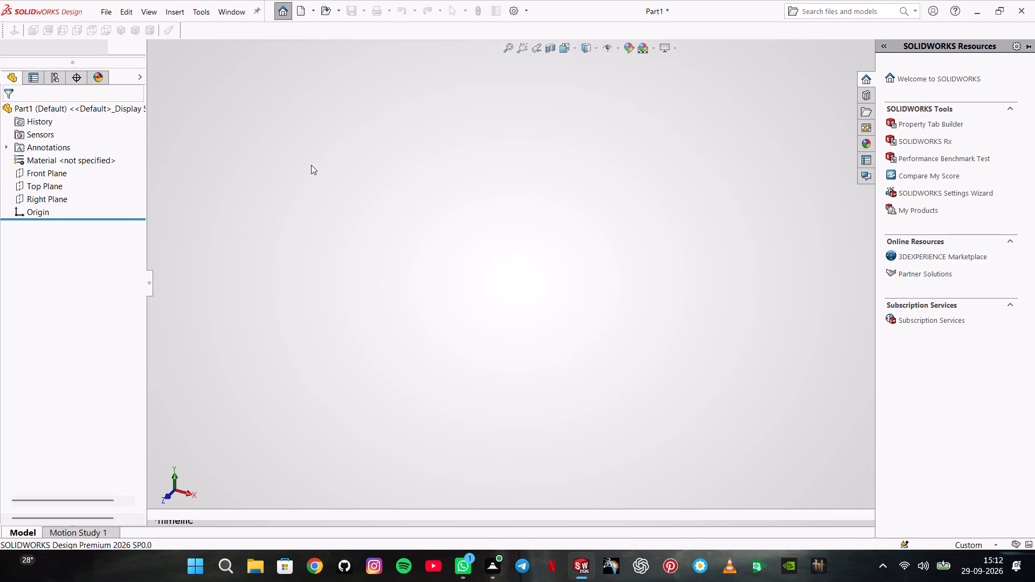
click(664, 239)
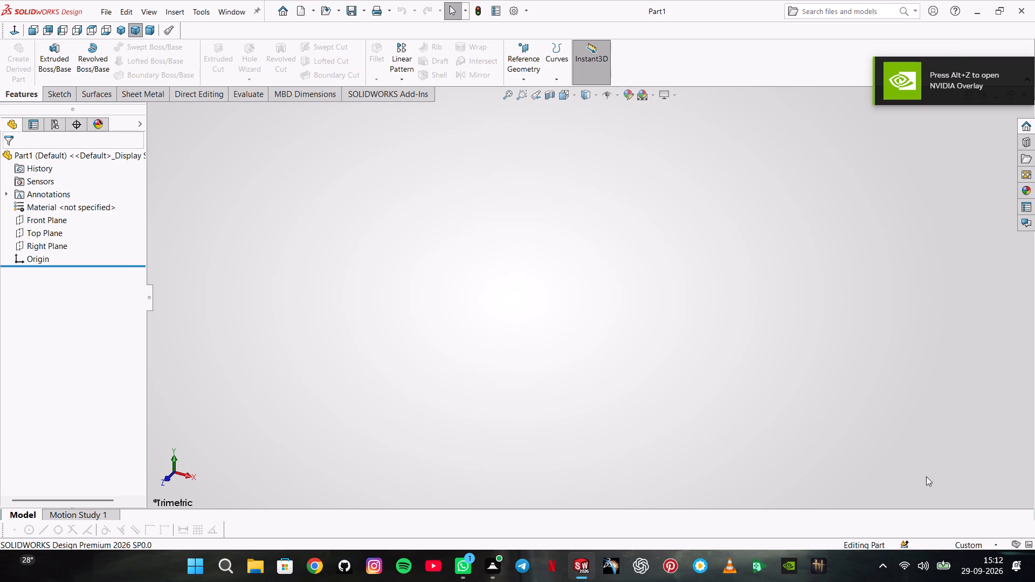
click(964, 548)
click(952, 480)
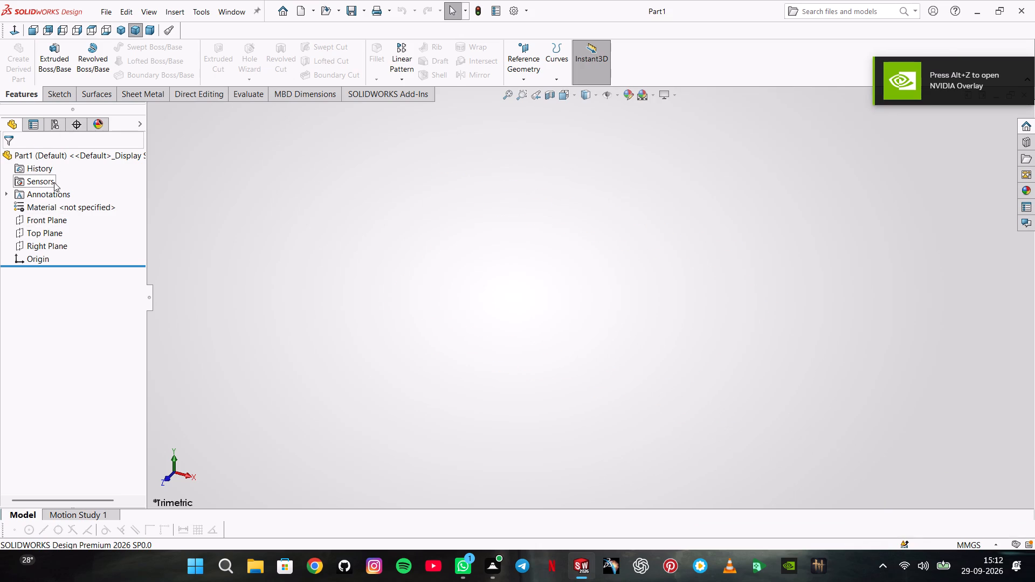
Start a sketch on the Top Plane and draw a center rectangle about 173 by 98 mm, centered on the origin.
click(63, 235)
click(71, 223)
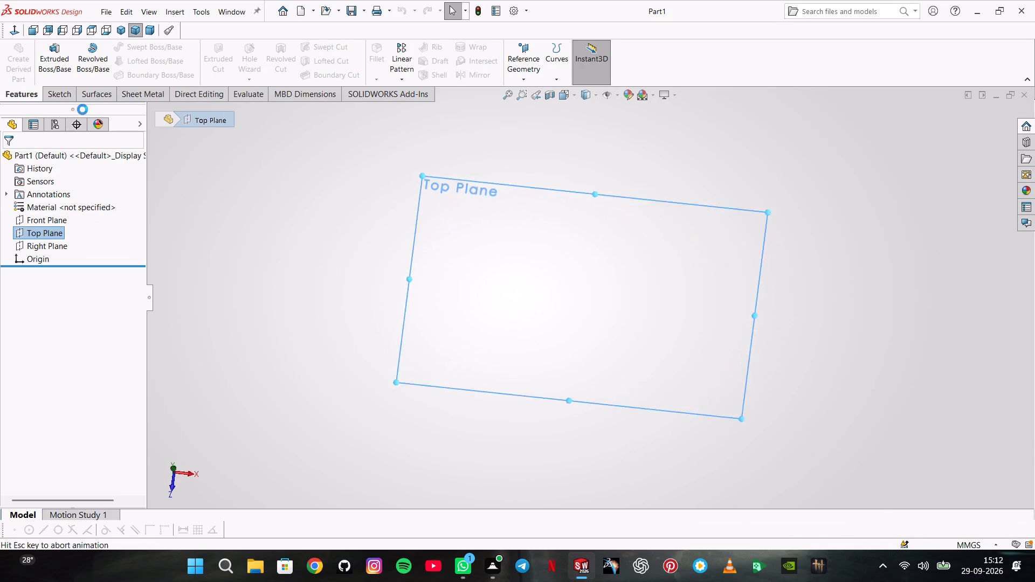
click(79, 64)
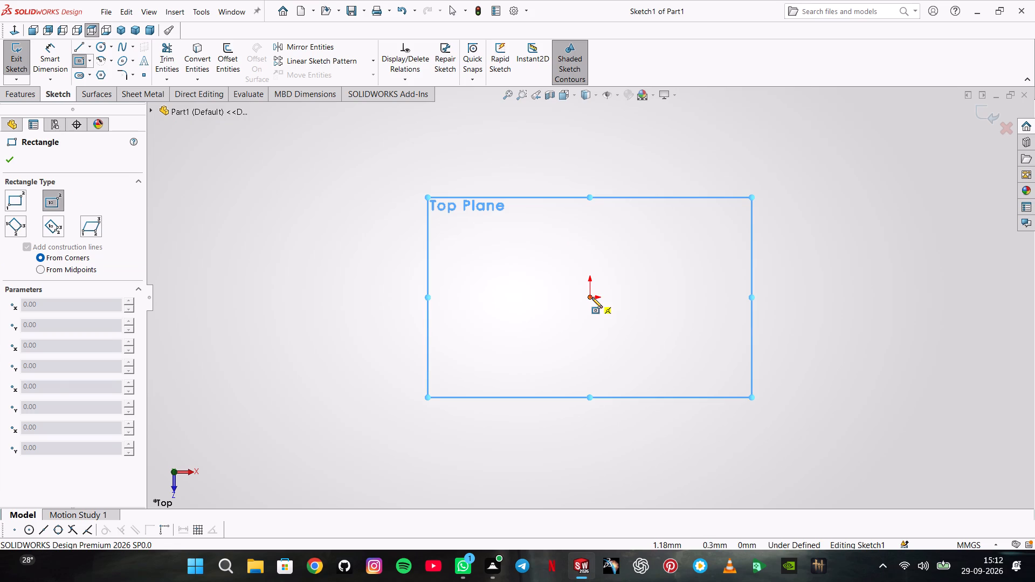
click(592, 297)
click(747, 387)
Dimension the length of the rectangle's upper horizontal edge with Smart Dimension.
click(39, 56)
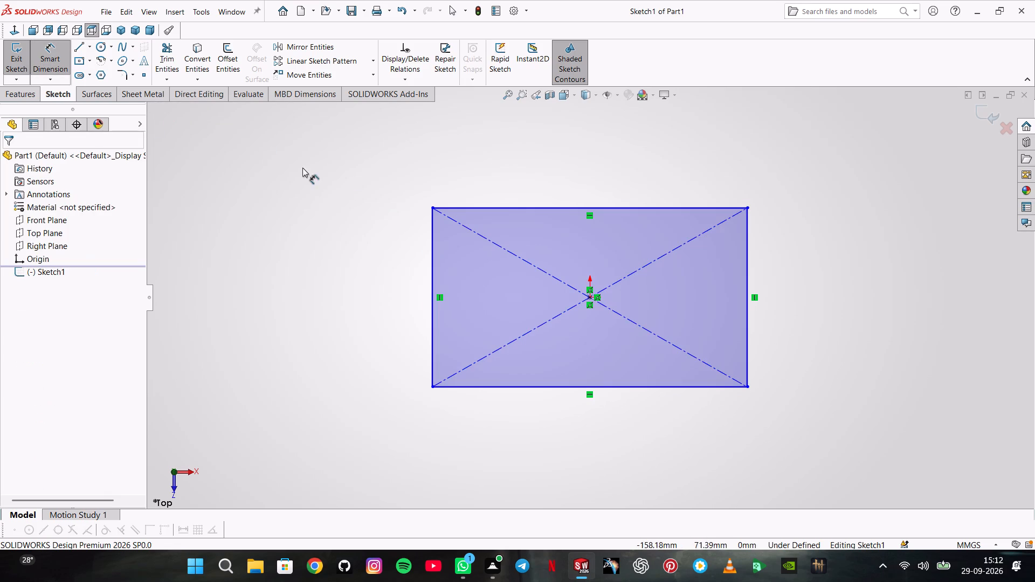
click(507, 210)
click(519, 150)
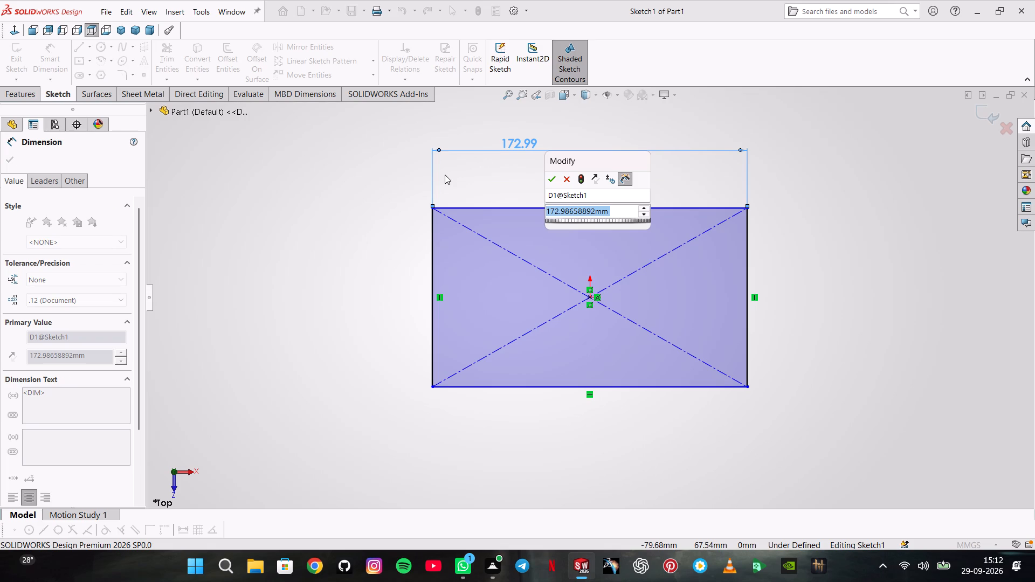
click(563, 178)
Dimension the rectangle's left vertical edge and set it to 35 mm.
click(433, 223)
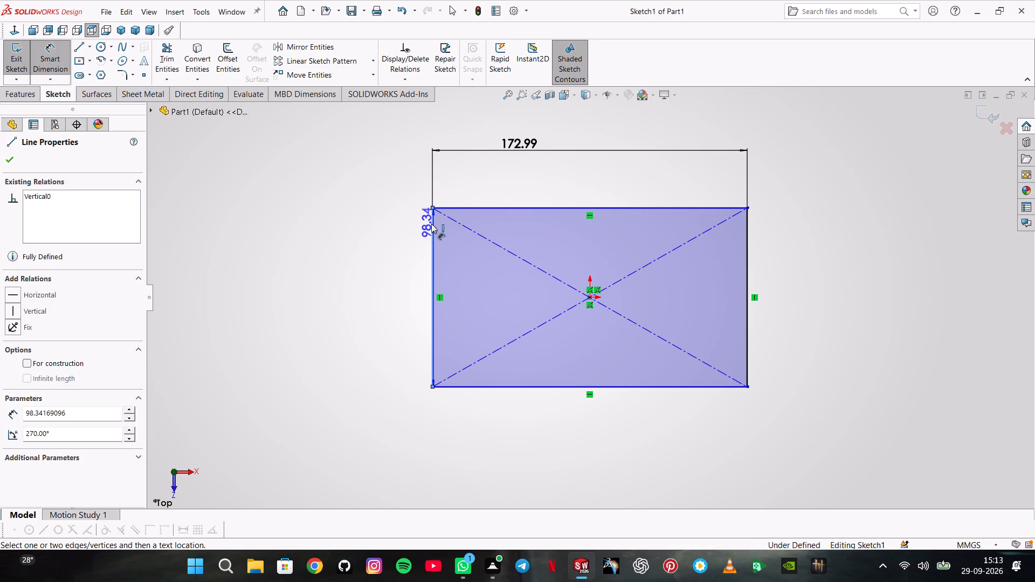
click(351, 241)
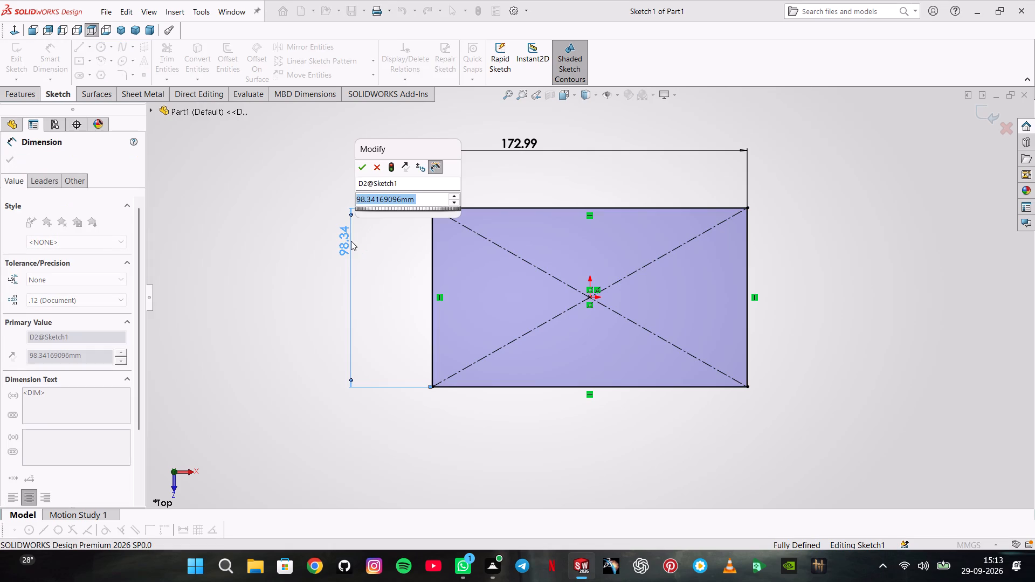
text(35)
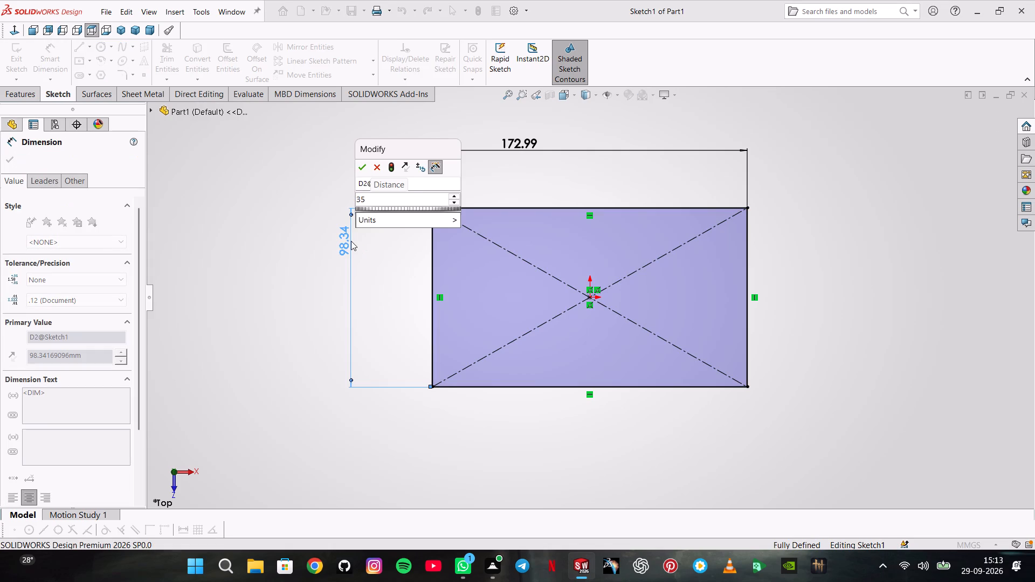
key(Return)
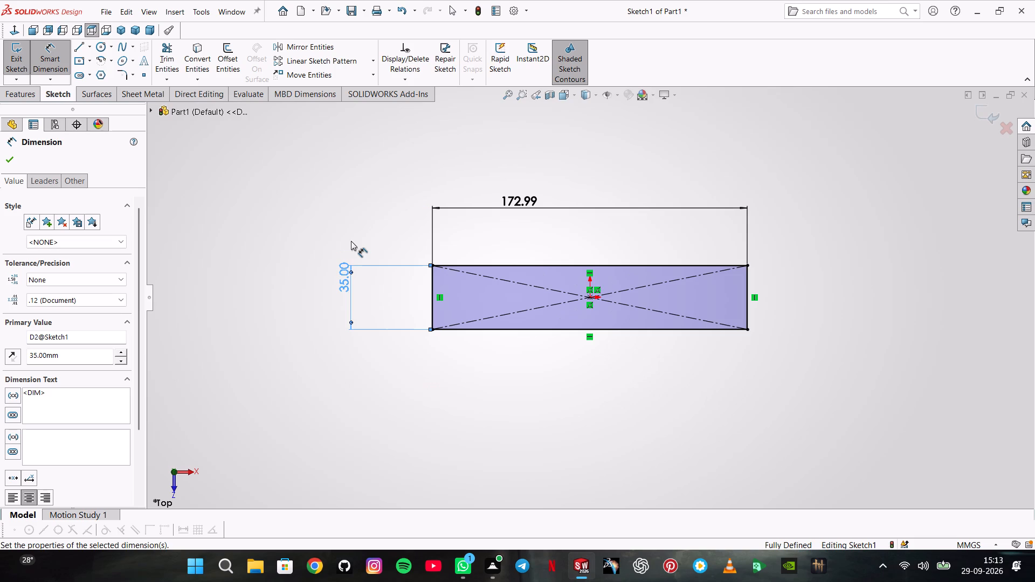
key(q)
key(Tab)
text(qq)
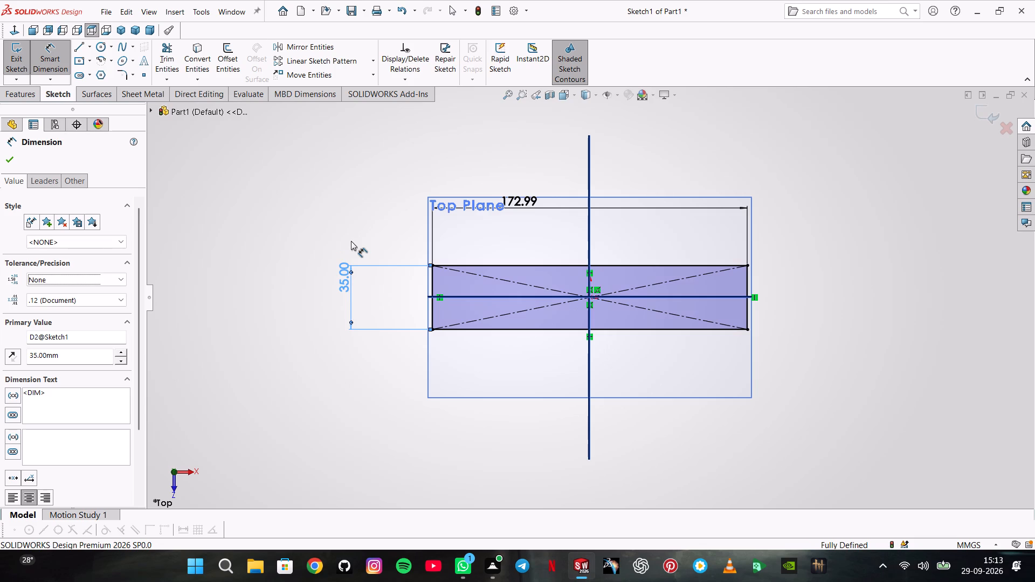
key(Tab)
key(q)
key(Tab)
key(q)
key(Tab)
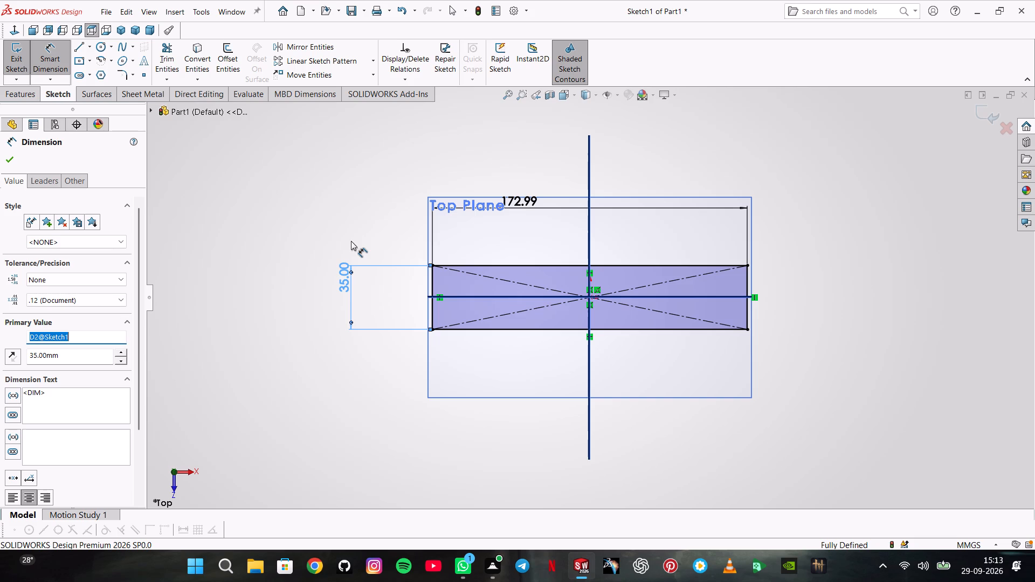
Set the rectangle's horizontal dimension to 80 mm and end dimensioning.
double_click(517, 205)
text(80)
key(Return)
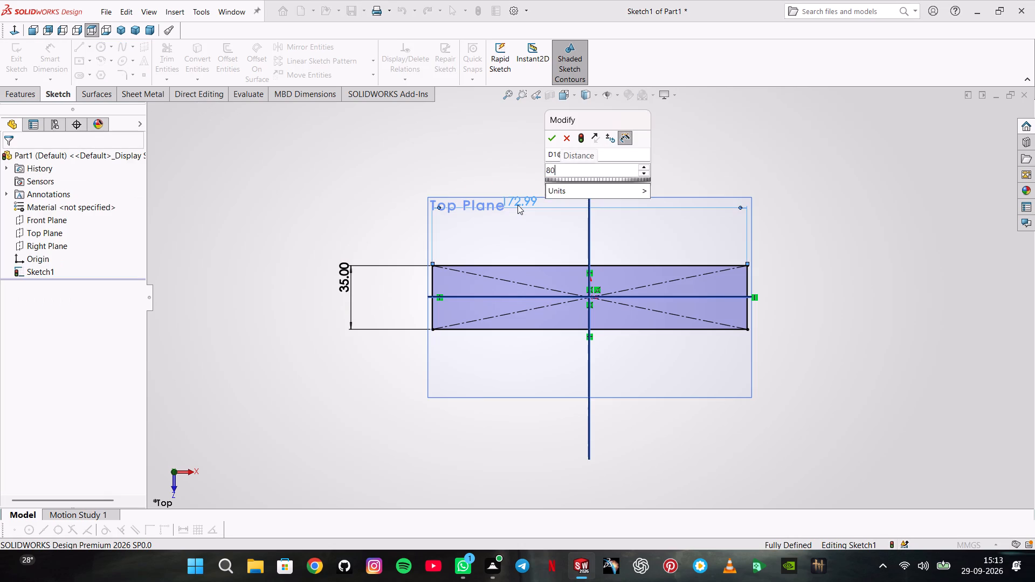
scroll(586, 268, down, 4)
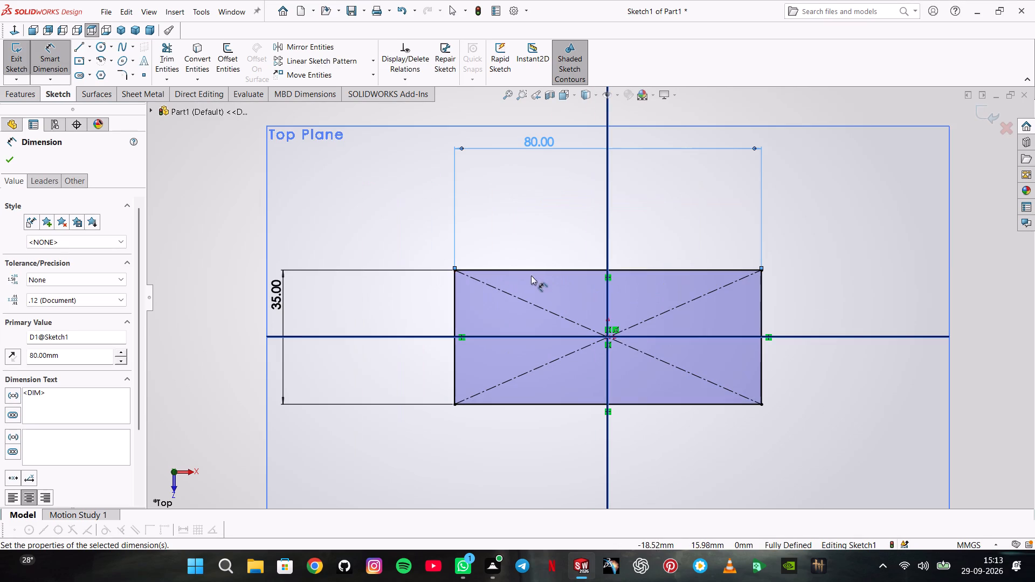
scroll(475, 240, down, 3)
scroll(594, 243, up, 7)
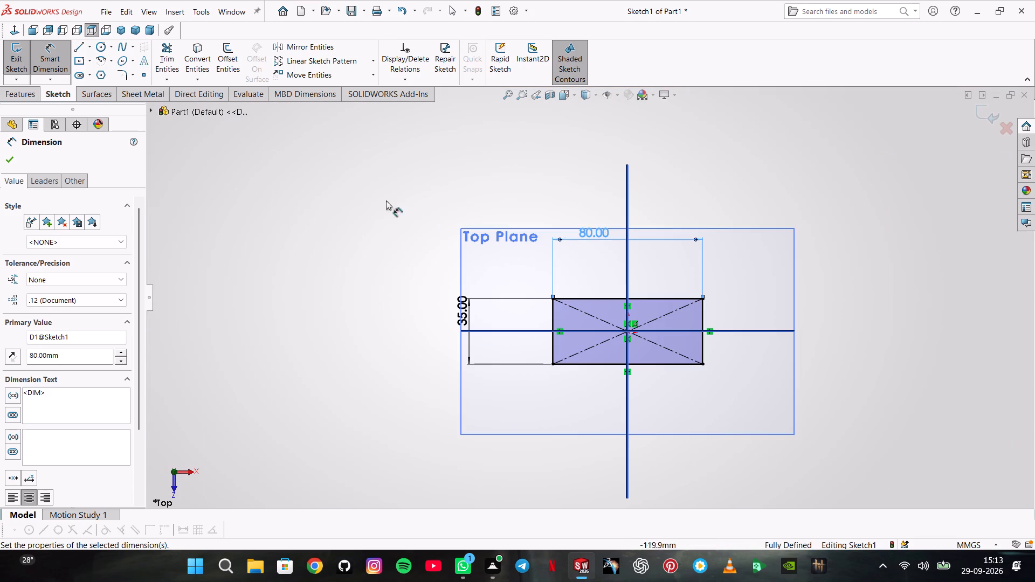
click(354, 188)
key(Escape)
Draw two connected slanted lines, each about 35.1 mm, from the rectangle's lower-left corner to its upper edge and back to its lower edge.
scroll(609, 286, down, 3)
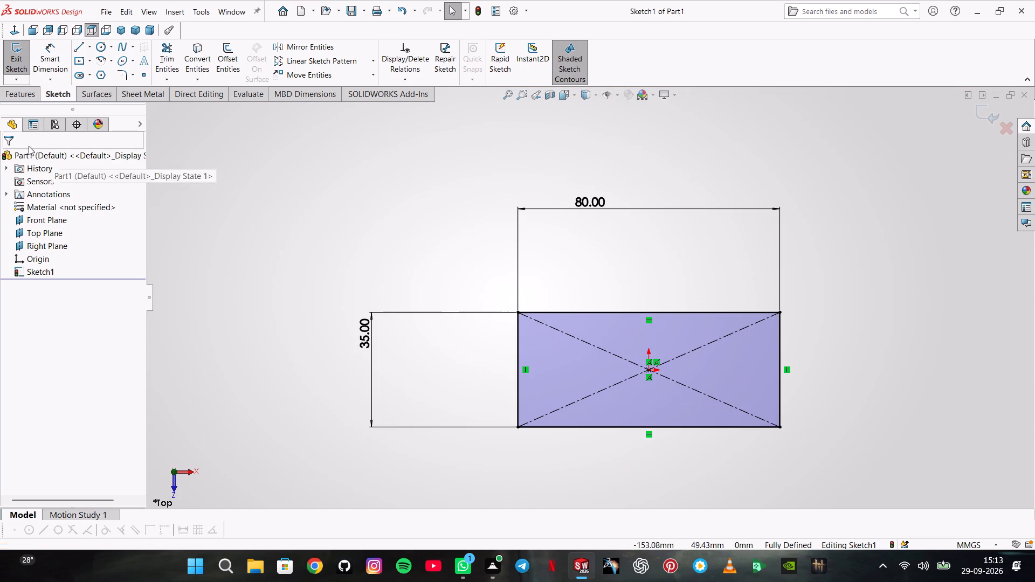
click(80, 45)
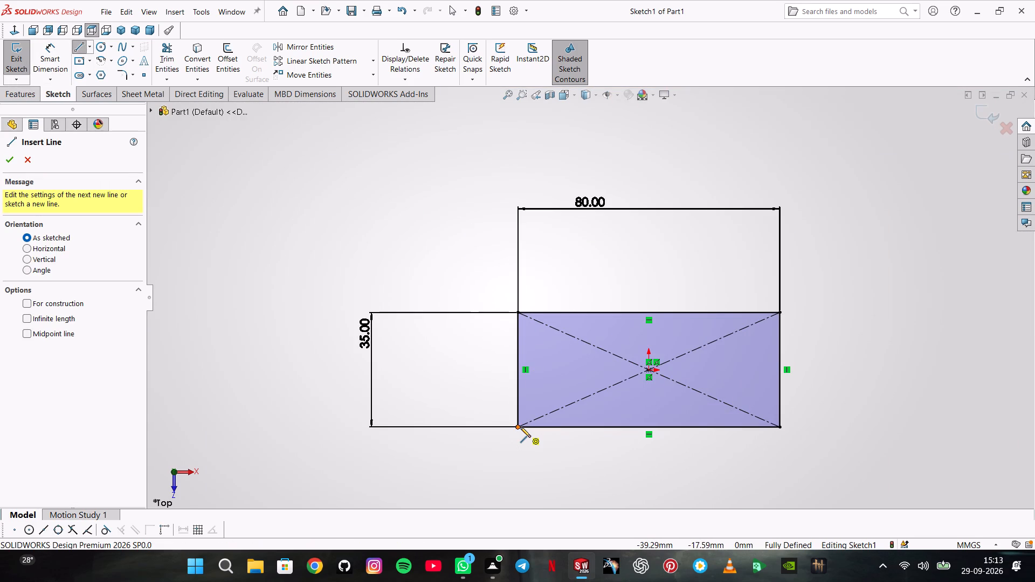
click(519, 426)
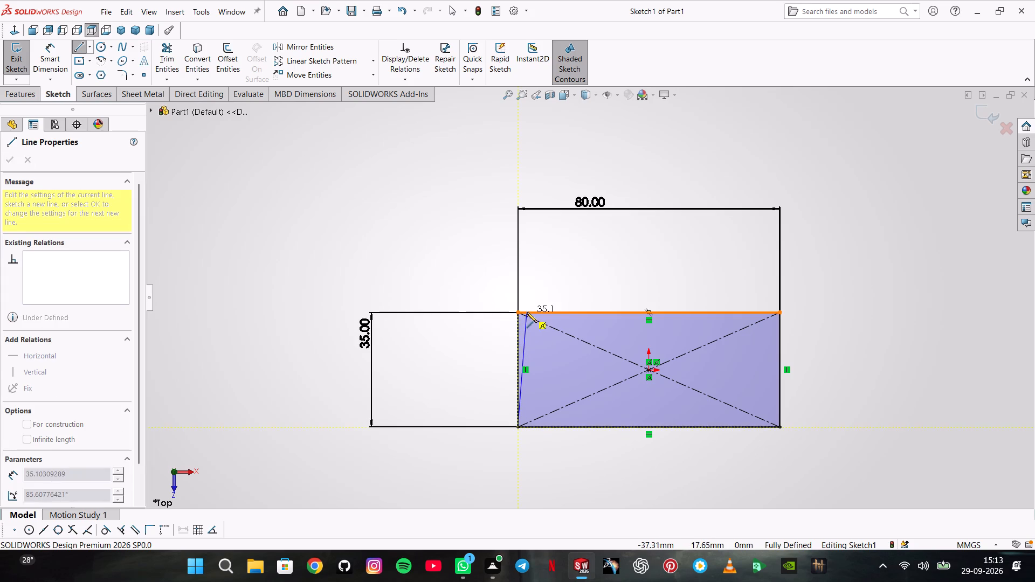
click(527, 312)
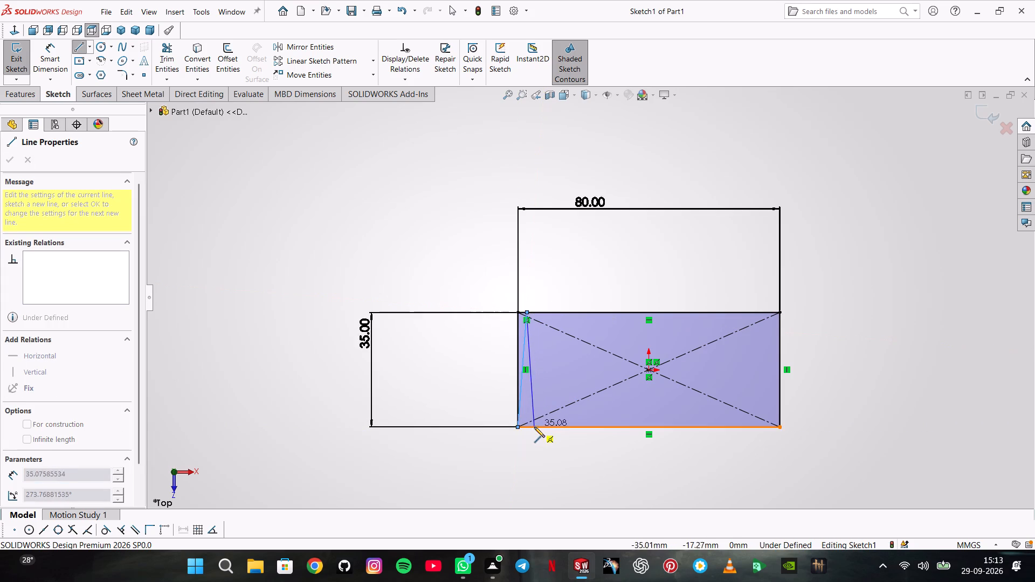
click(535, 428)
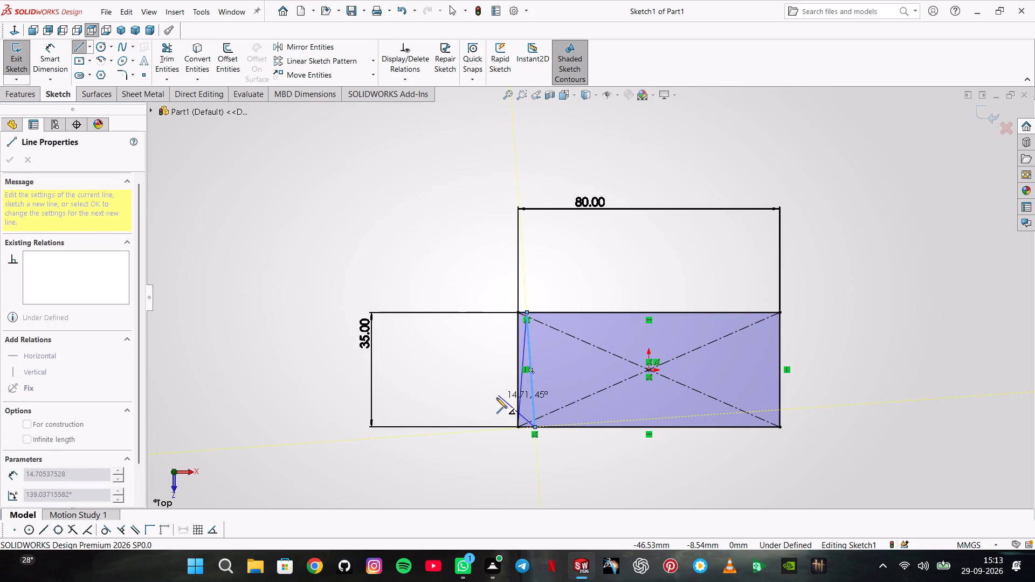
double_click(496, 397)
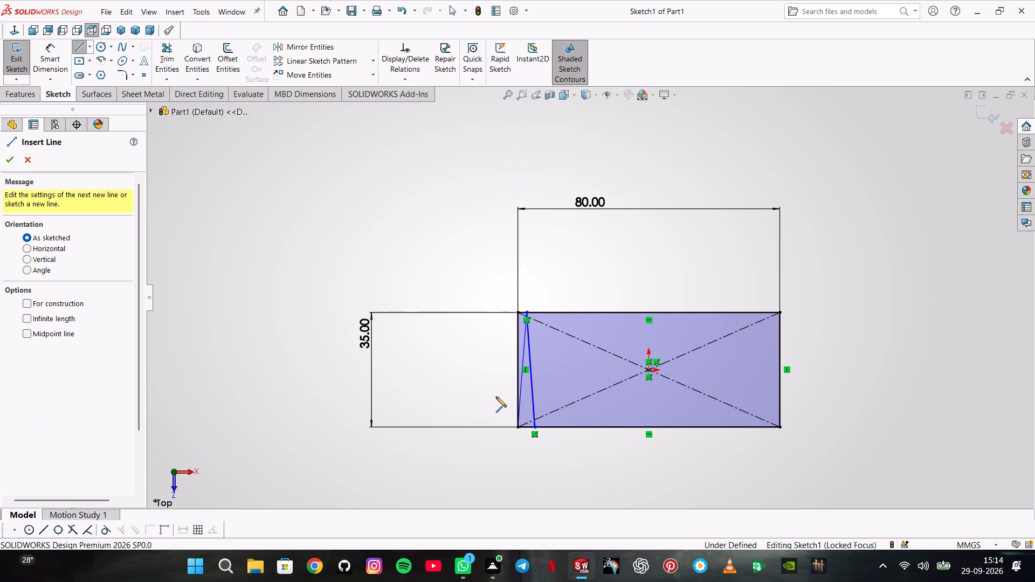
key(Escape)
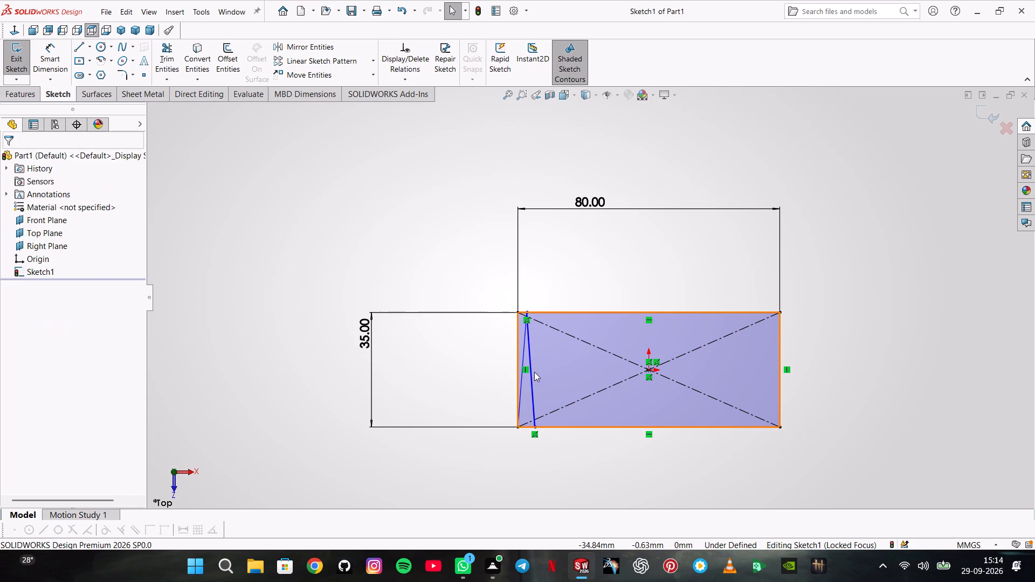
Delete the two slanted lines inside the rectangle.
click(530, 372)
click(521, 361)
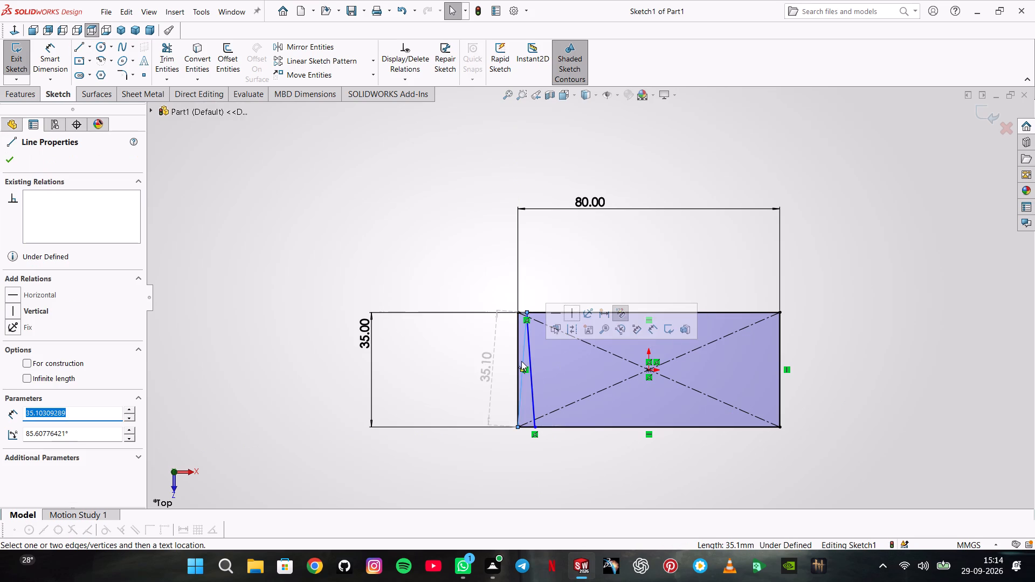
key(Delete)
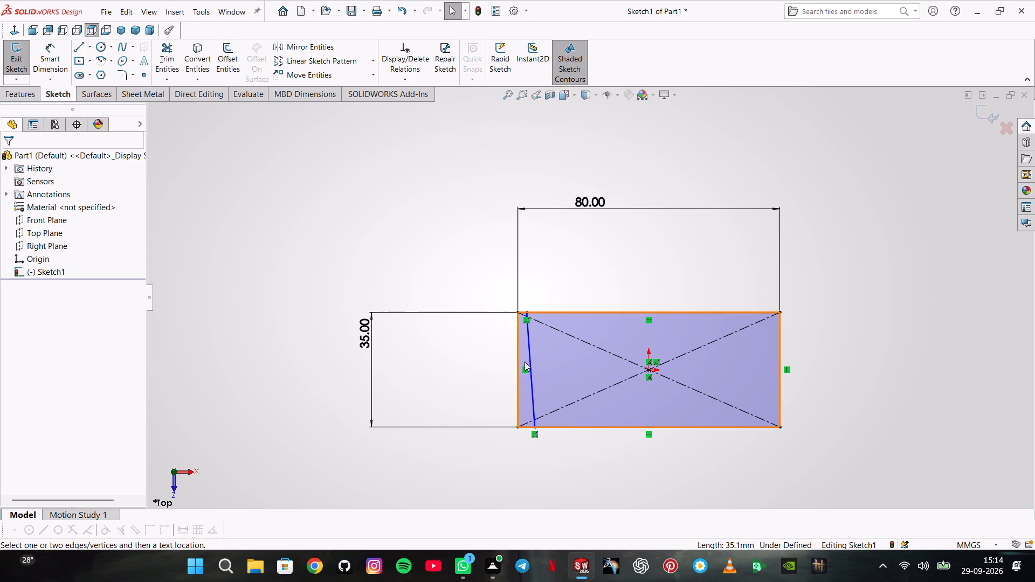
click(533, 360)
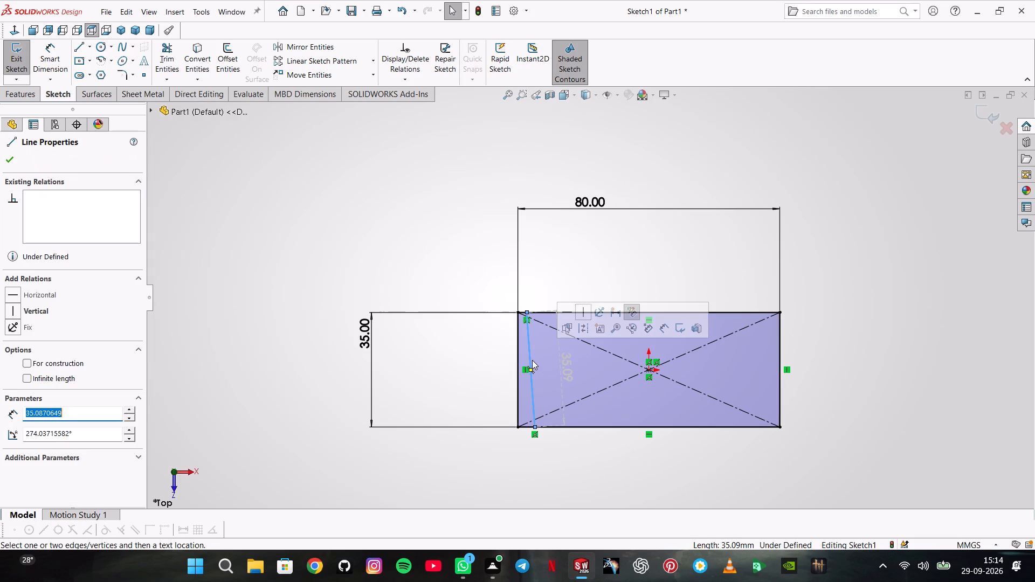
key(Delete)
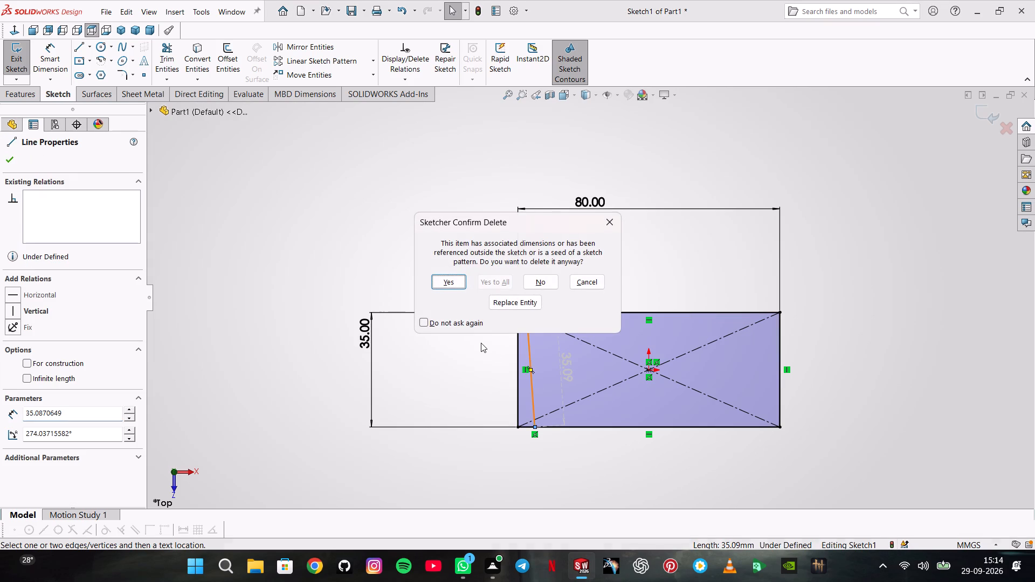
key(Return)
Delete the rectangle's upper and lower edges and both diagonal construction lines, keeping only the two vertical sides.
click(568, 314)
key(Return)
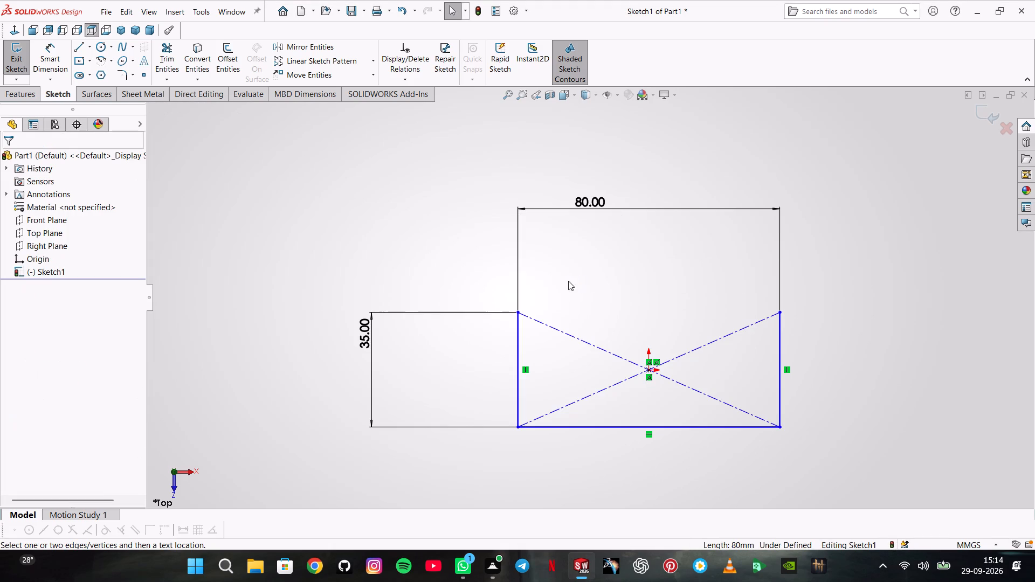
click(590, 345)
key(Return)
click(625, 378)
key(Return)
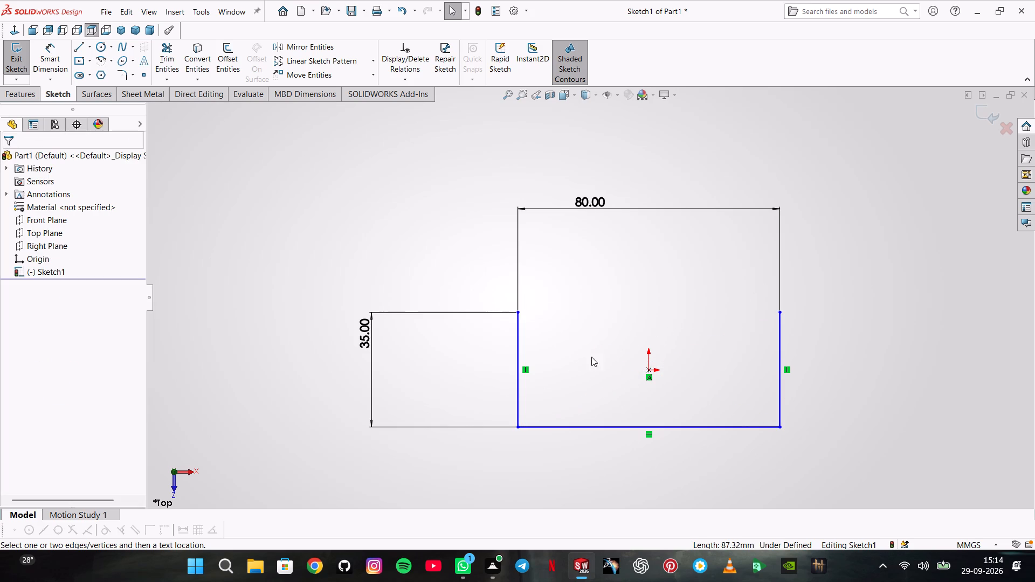
scroll(629, 312, down, 1)
scroll(522, 352, up, 2)
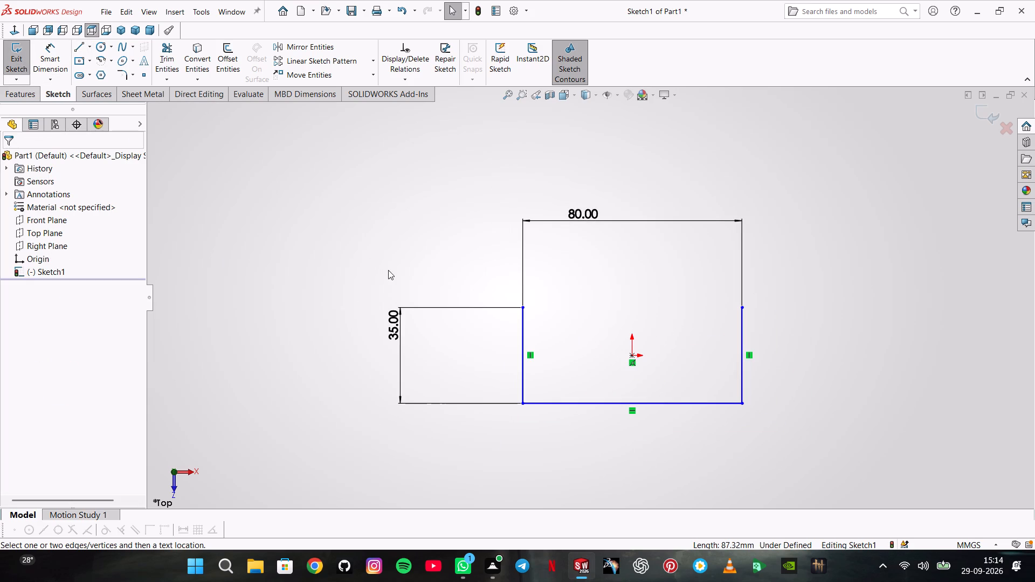
click(555, 405)
key(Return)
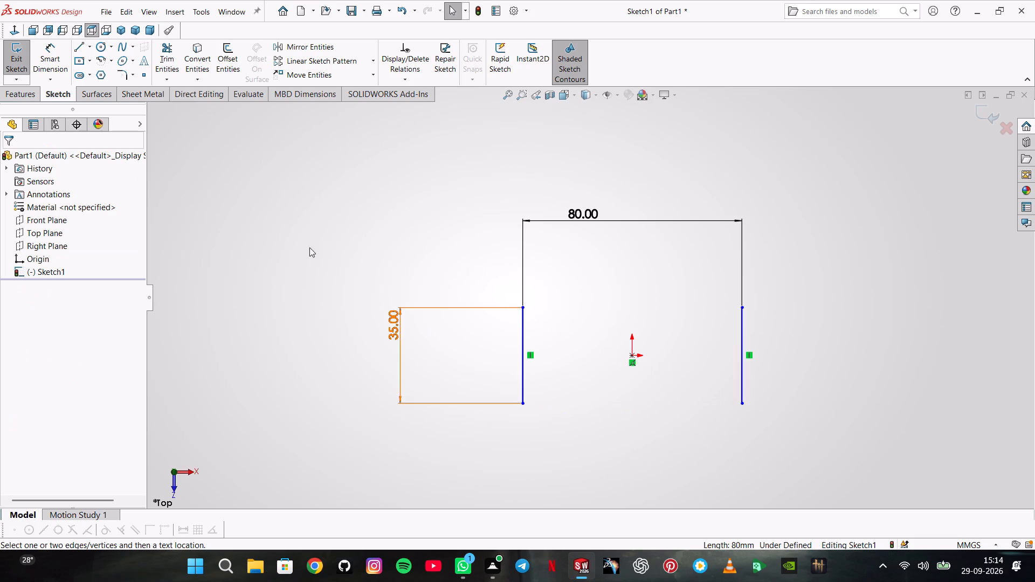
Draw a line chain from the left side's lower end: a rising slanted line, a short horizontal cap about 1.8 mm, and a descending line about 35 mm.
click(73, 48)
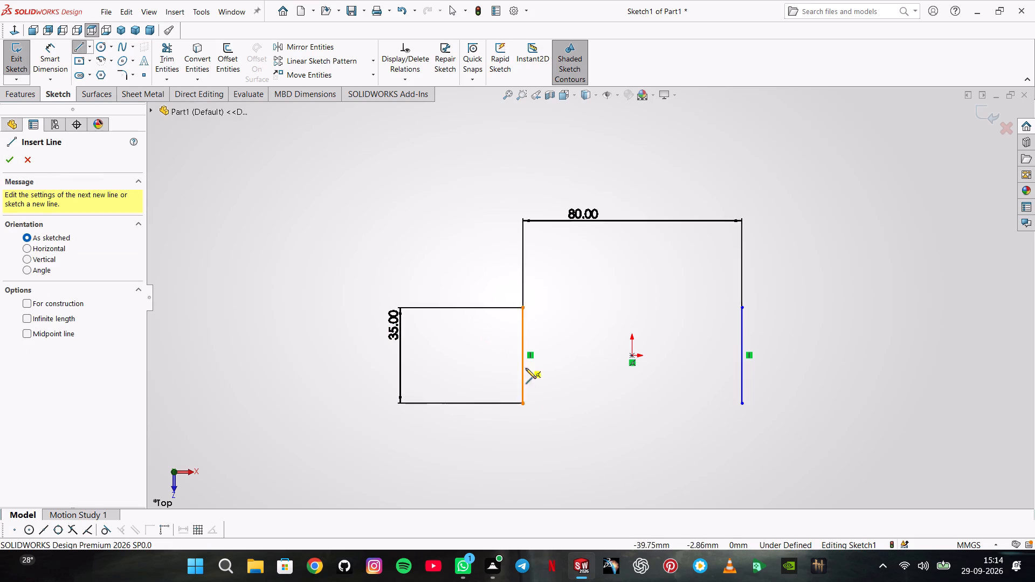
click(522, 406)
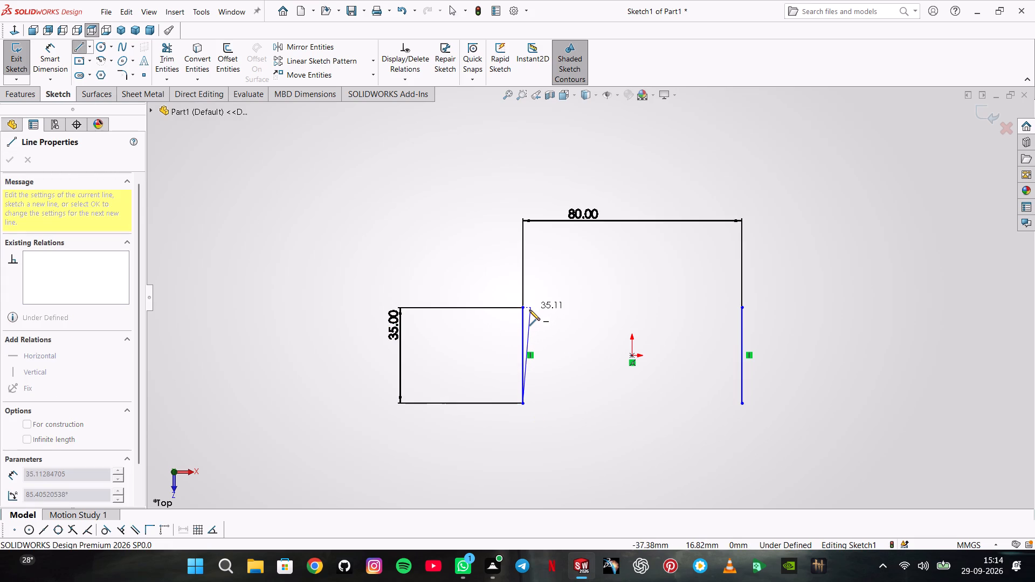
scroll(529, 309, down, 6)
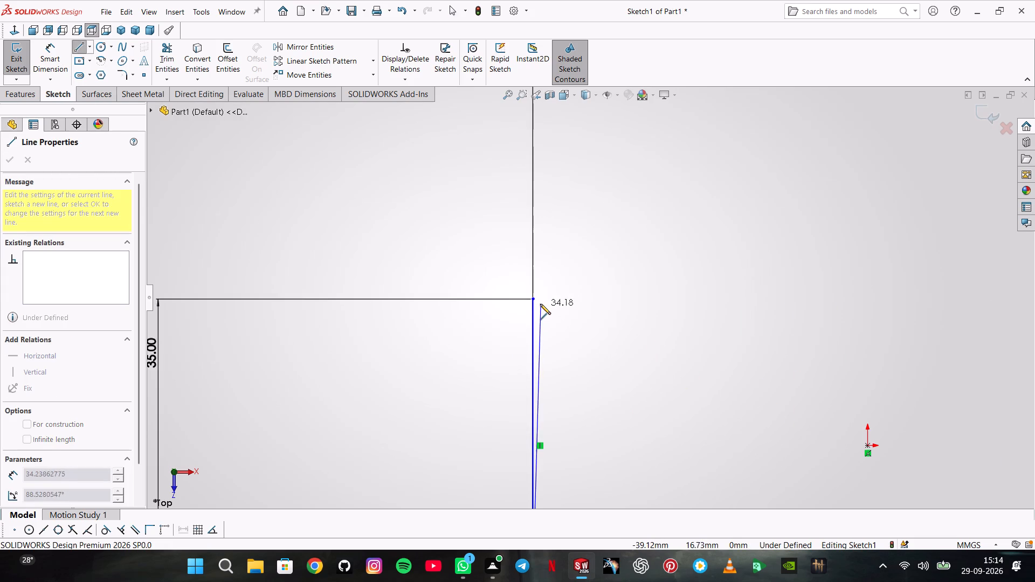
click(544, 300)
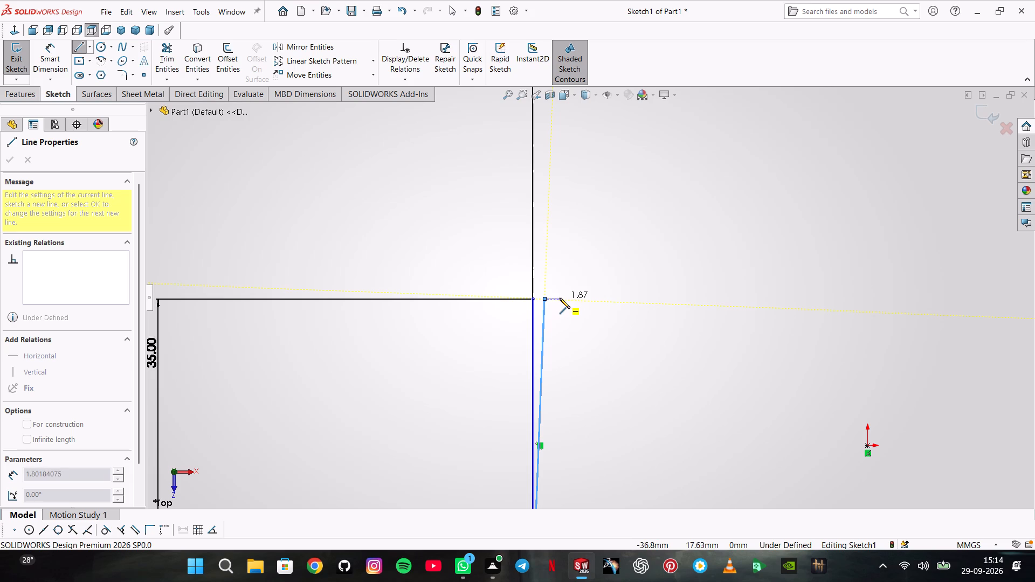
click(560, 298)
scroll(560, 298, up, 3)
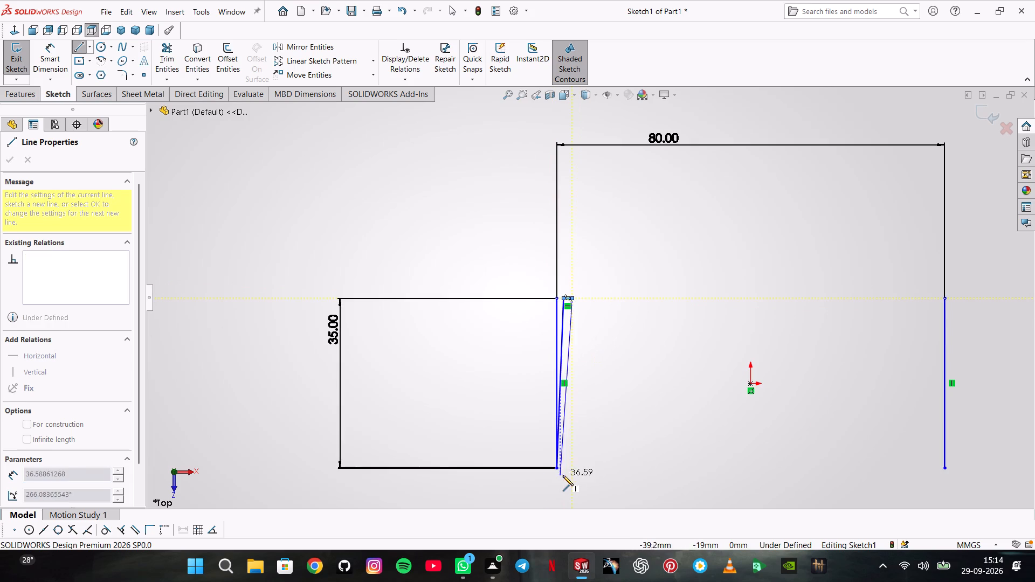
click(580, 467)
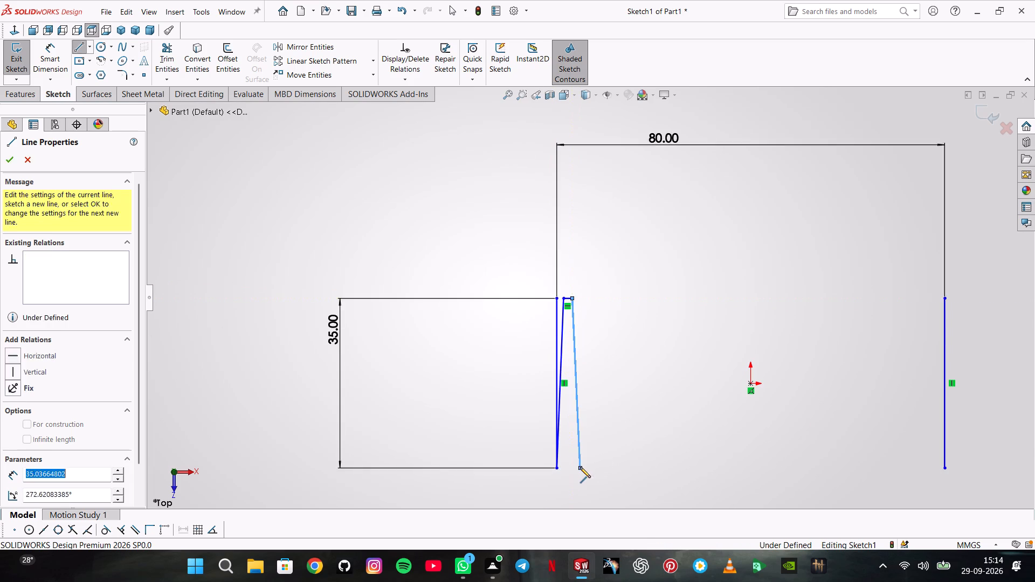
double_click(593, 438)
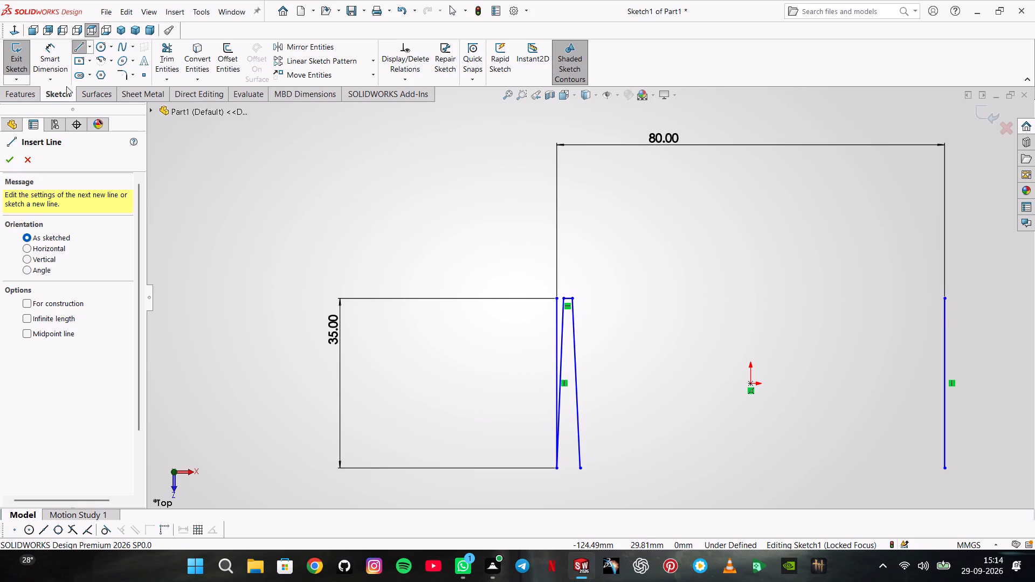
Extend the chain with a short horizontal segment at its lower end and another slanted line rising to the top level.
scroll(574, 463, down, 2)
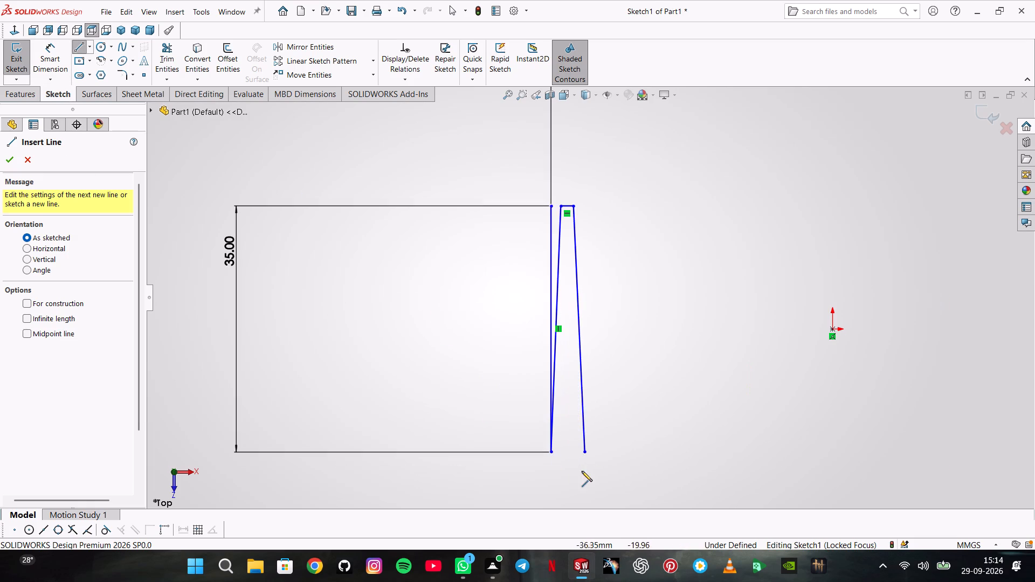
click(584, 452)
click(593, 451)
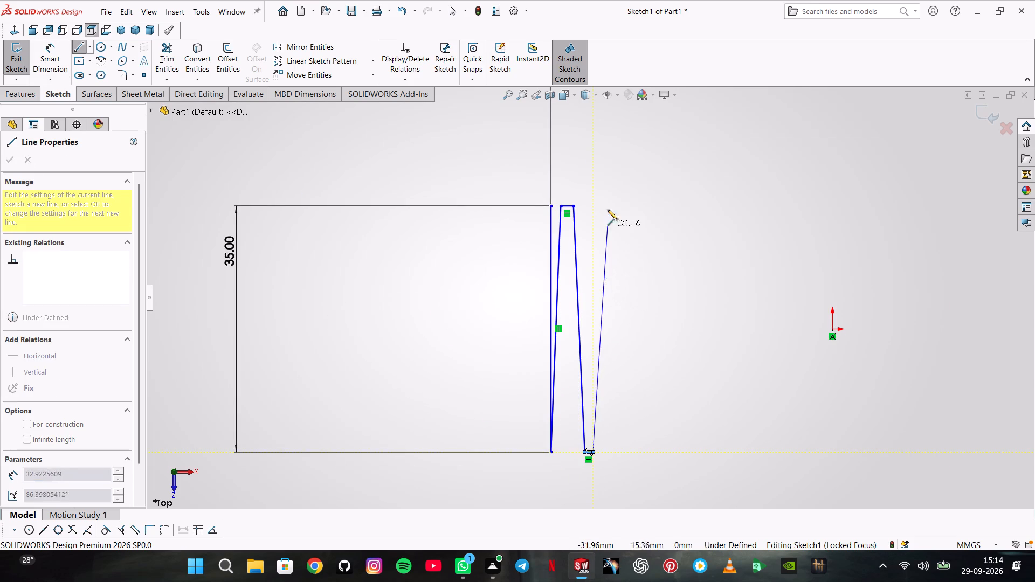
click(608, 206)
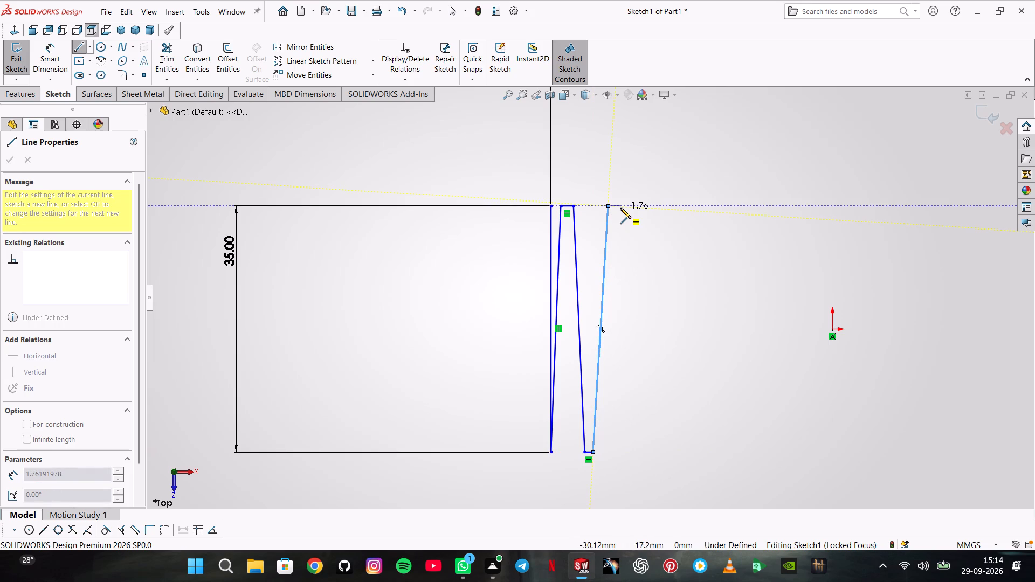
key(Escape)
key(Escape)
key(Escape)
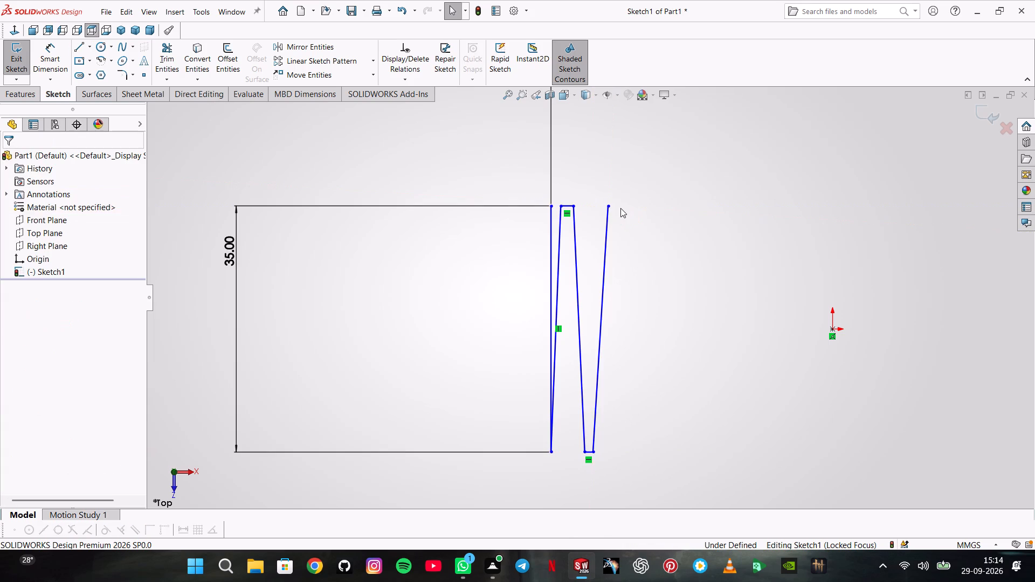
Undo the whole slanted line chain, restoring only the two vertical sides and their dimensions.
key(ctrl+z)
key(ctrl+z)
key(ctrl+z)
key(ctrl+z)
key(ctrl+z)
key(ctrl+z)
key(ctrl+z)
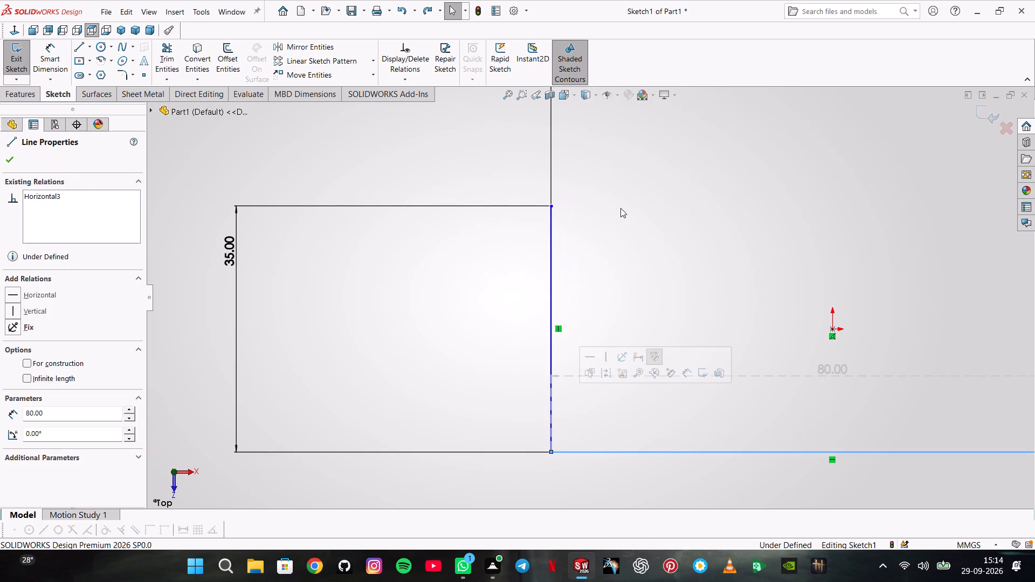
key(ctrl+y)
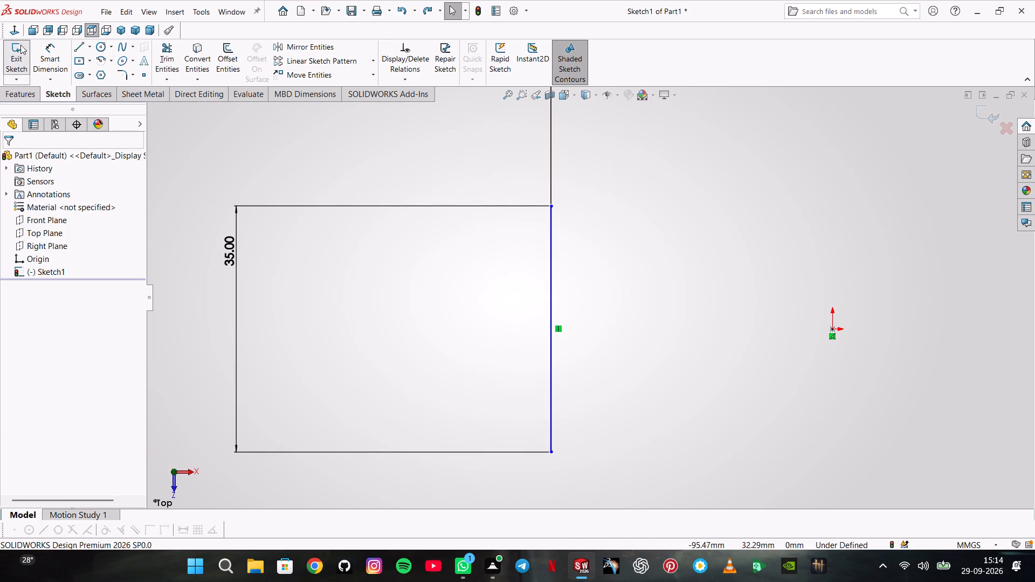
From the left side's upper end, draw a horizontal line about 1.5 mm and a descending slanted line about 35 mm; undo any misaligned extra segment.
click(78, 44)
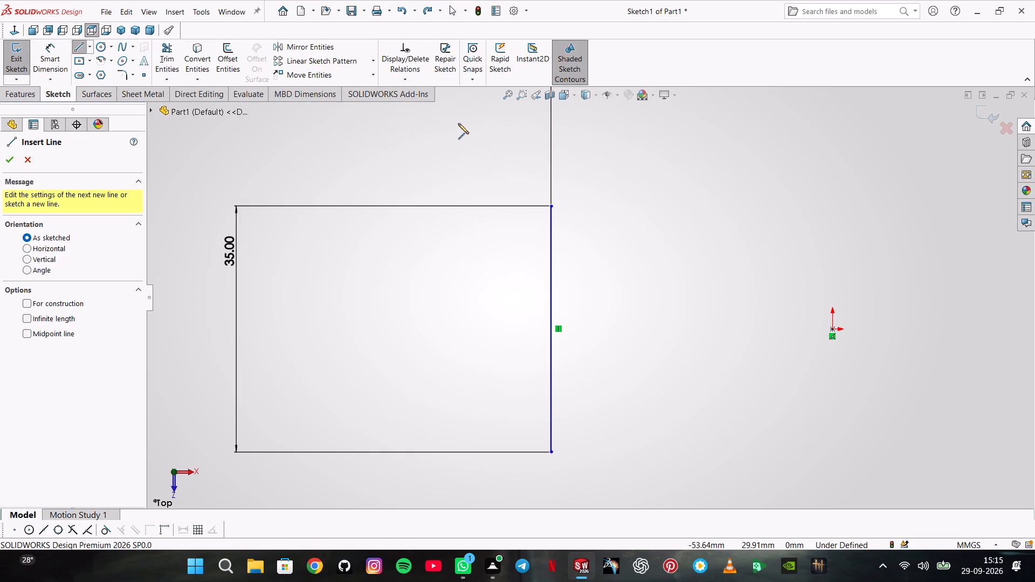
click(552, 205)
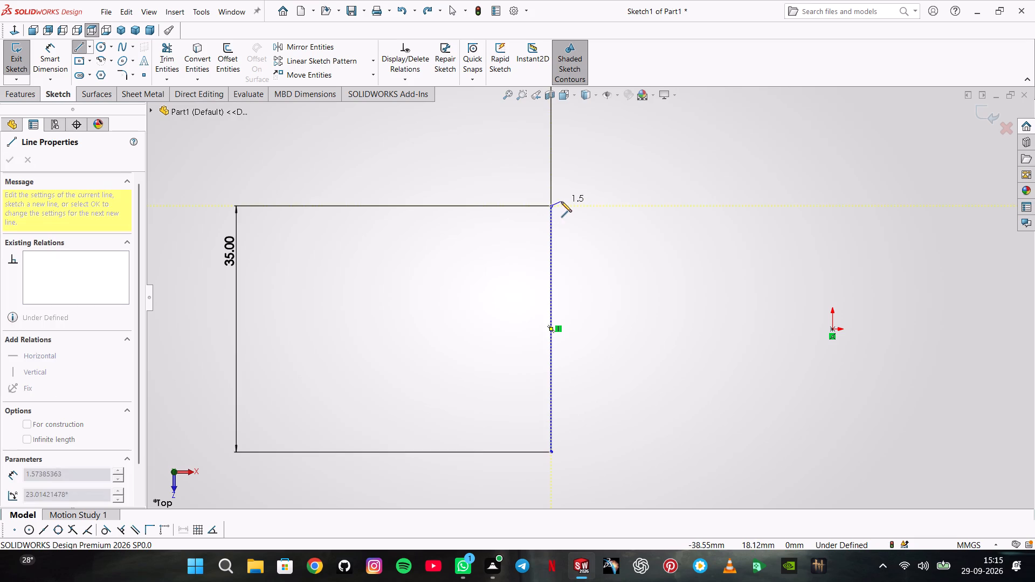
click(562, 204)
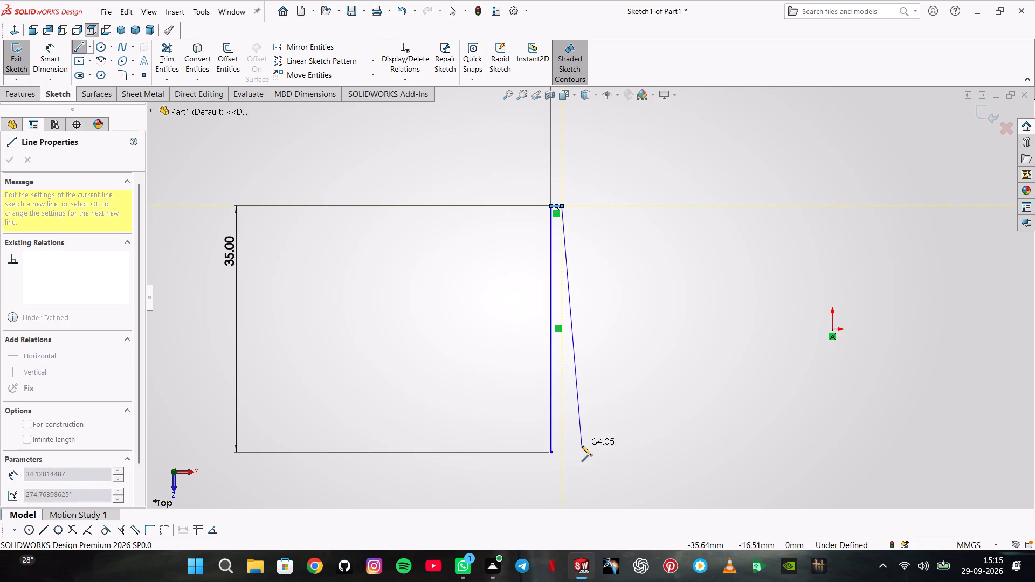
click(572, 449)
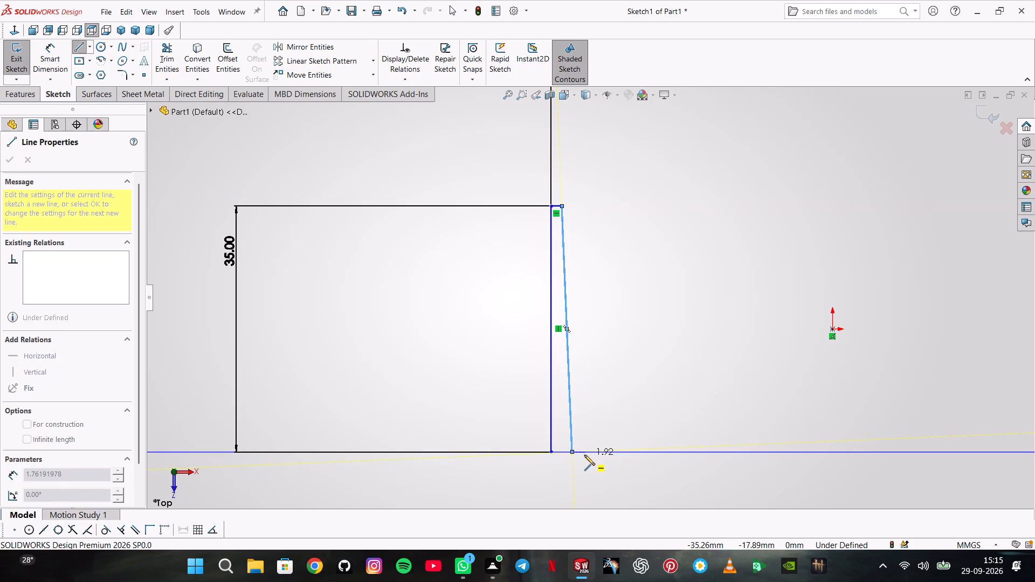
click(582, 455)
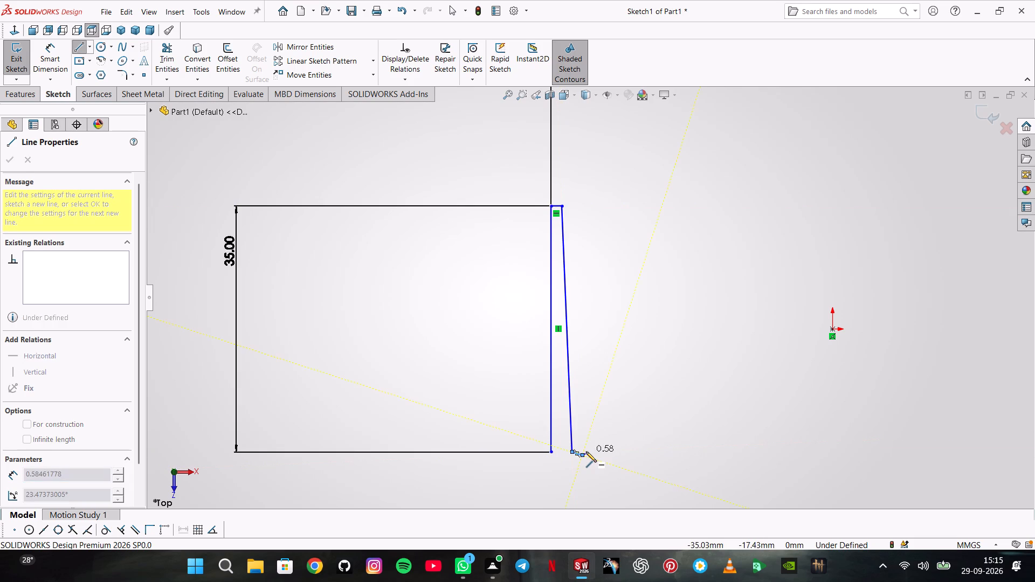
key(Escape)
key(ctrl+z)
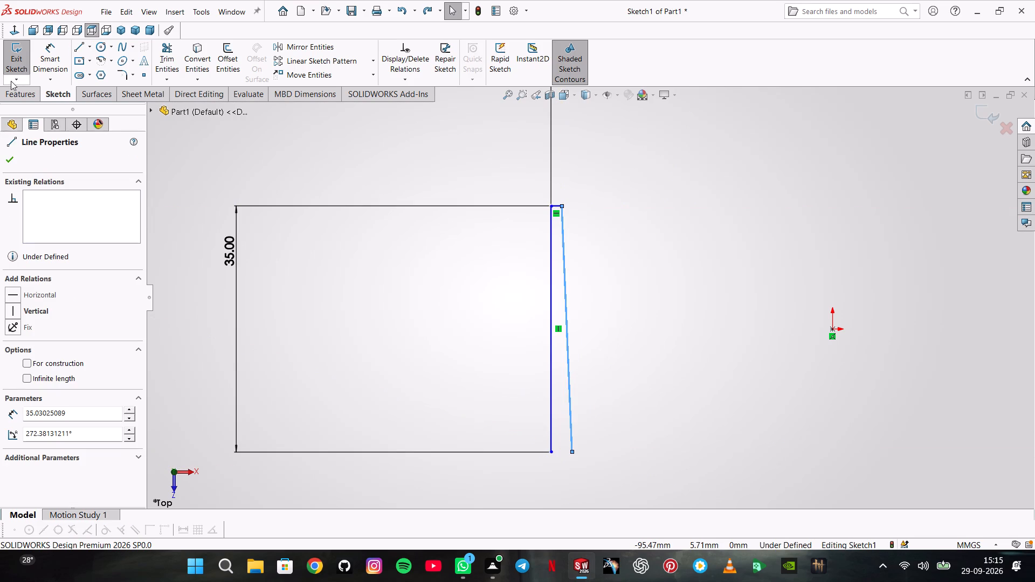
Continue the zigzag with a bottom horizontal segment about 1.8 mm, a rising line about 35.1 mm, a short top segment and a descending line.
click(76, 51)
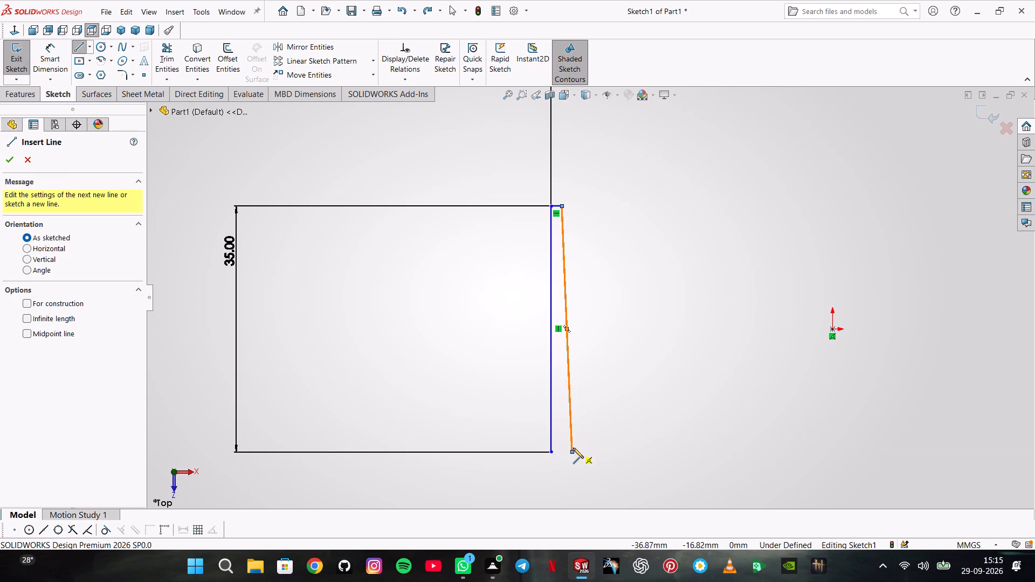
click(570, 451)
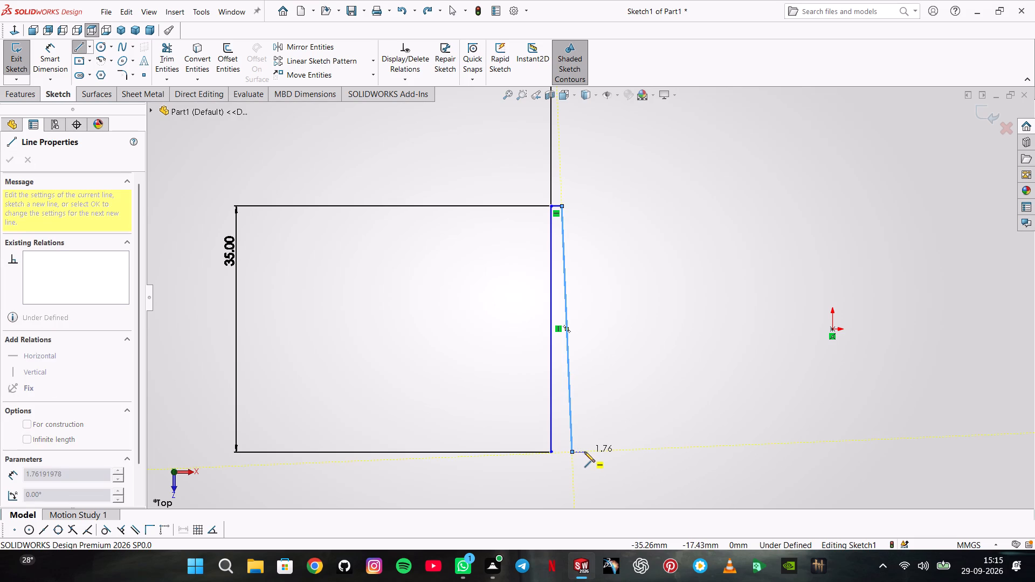
click(584, 451)
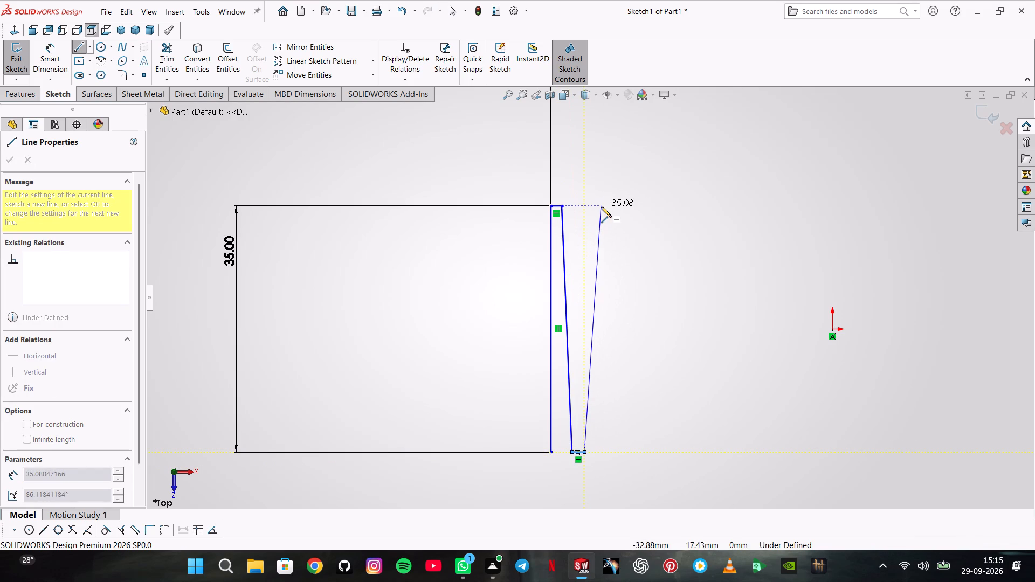
click(601, 207)
click(613, 209)
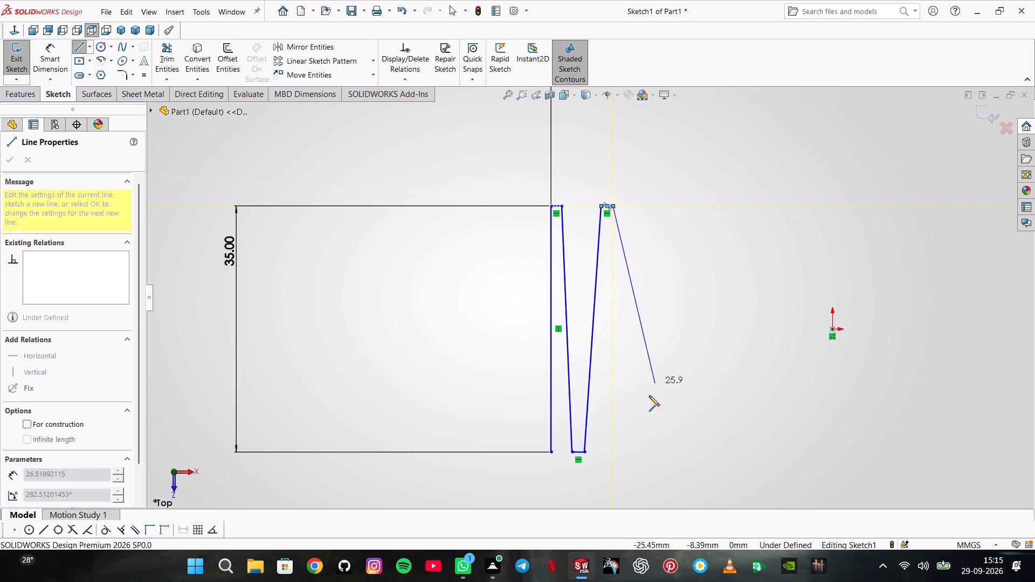
click(635, 449)
key(Escape)
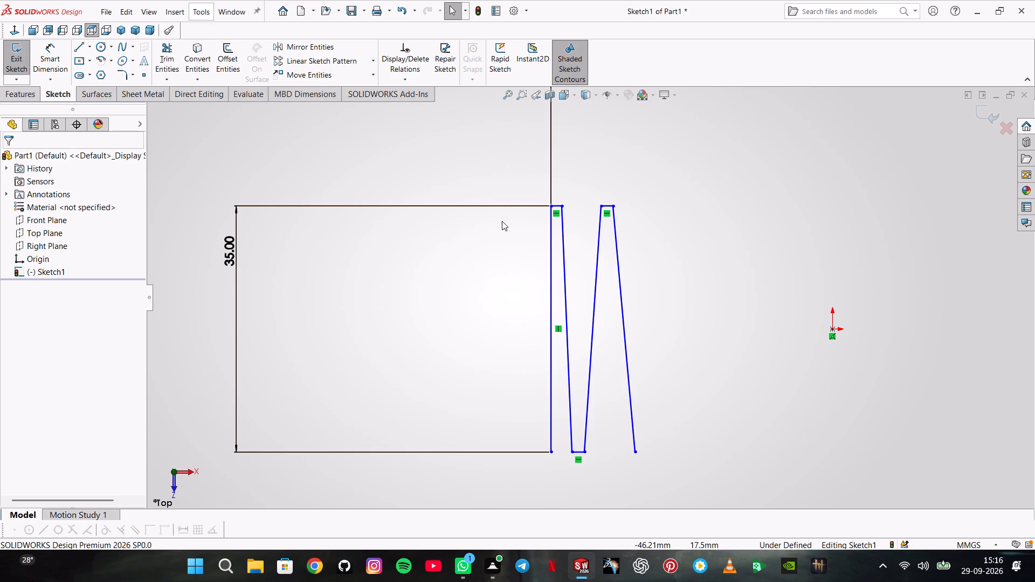
Raise the short bottom segment and dimension it 5 mm above the left vertical side's lower end.
drag(578, 451, 569, 419)
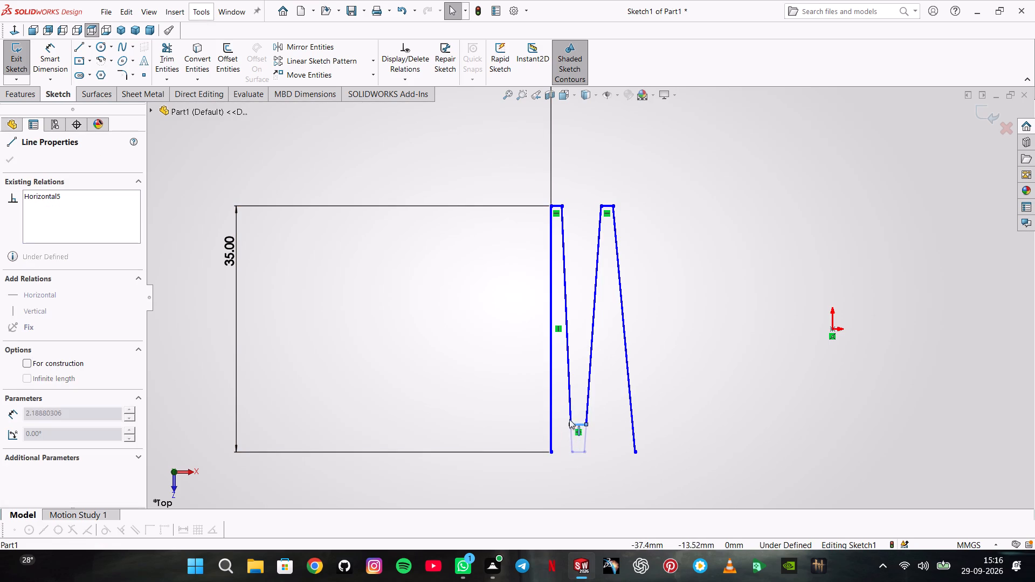
drag(569, 419, 569, 412)
click(37, 51)
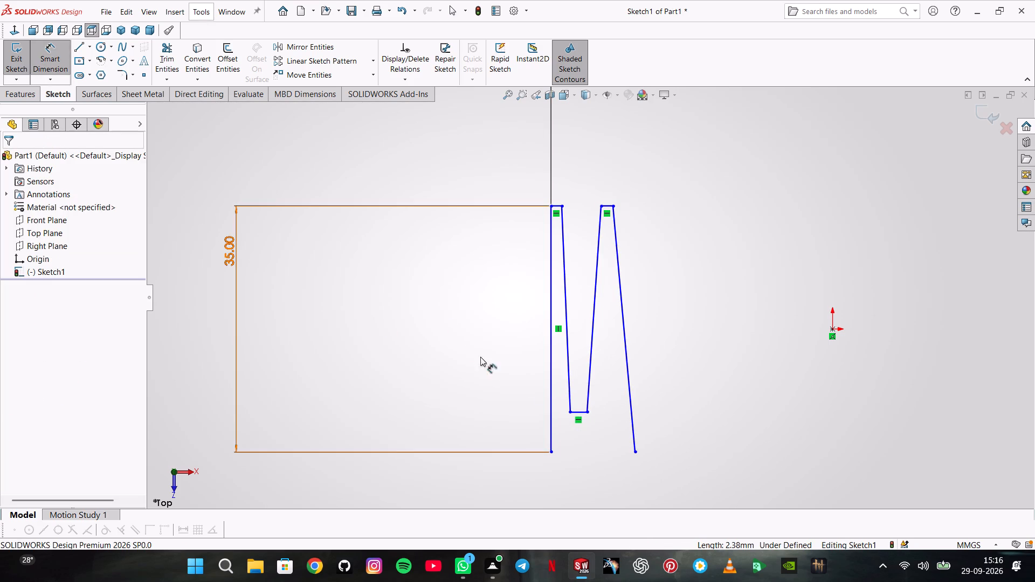
click(578, 410)
click(552, 449)
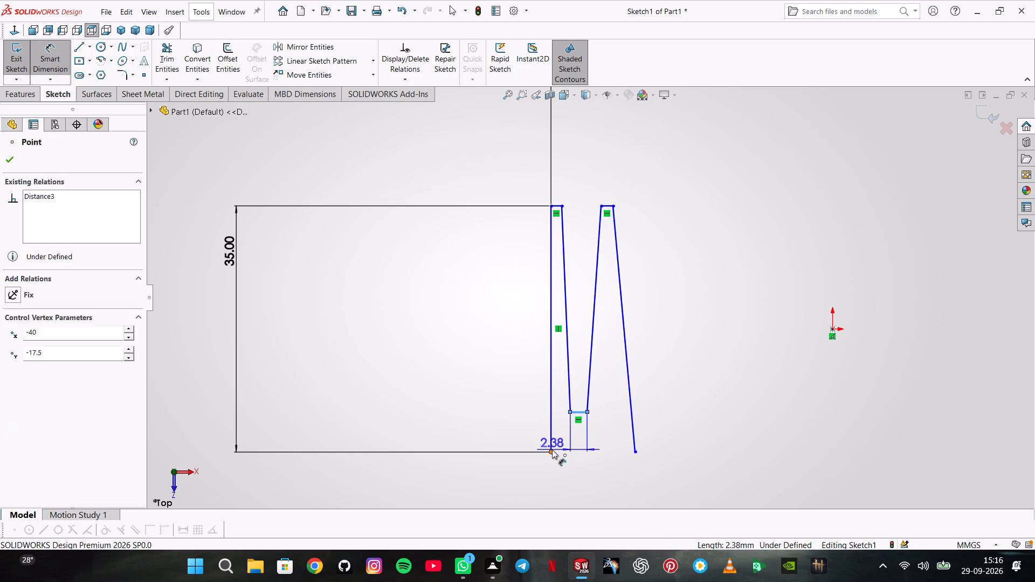
click(441, 425)
key(5)
key(Return)
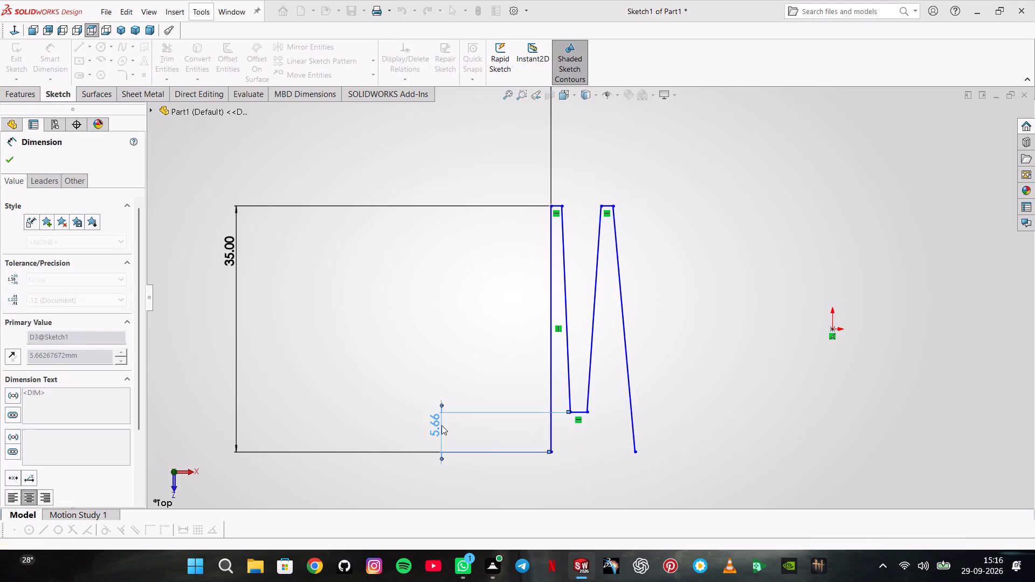
key(Escape)
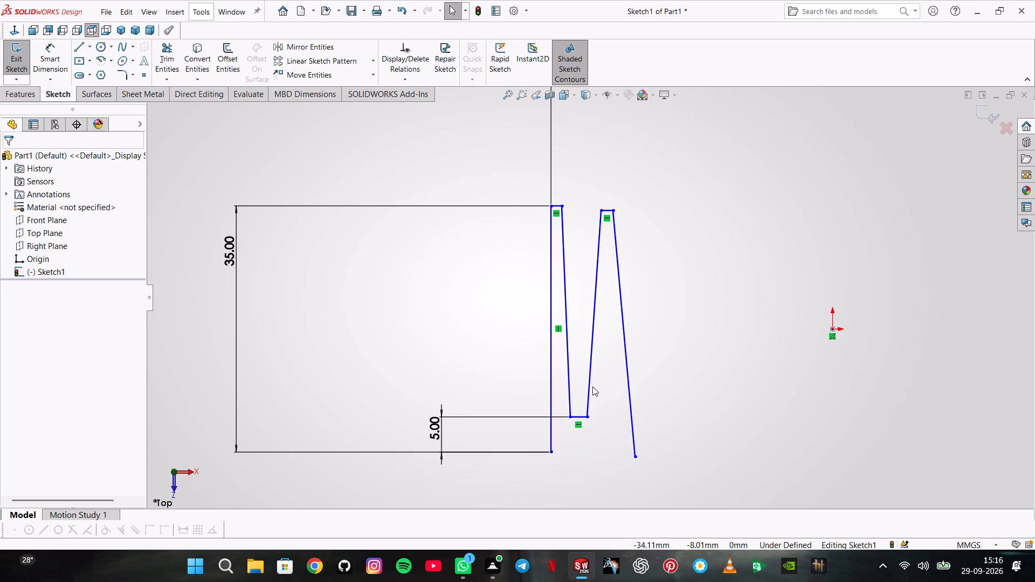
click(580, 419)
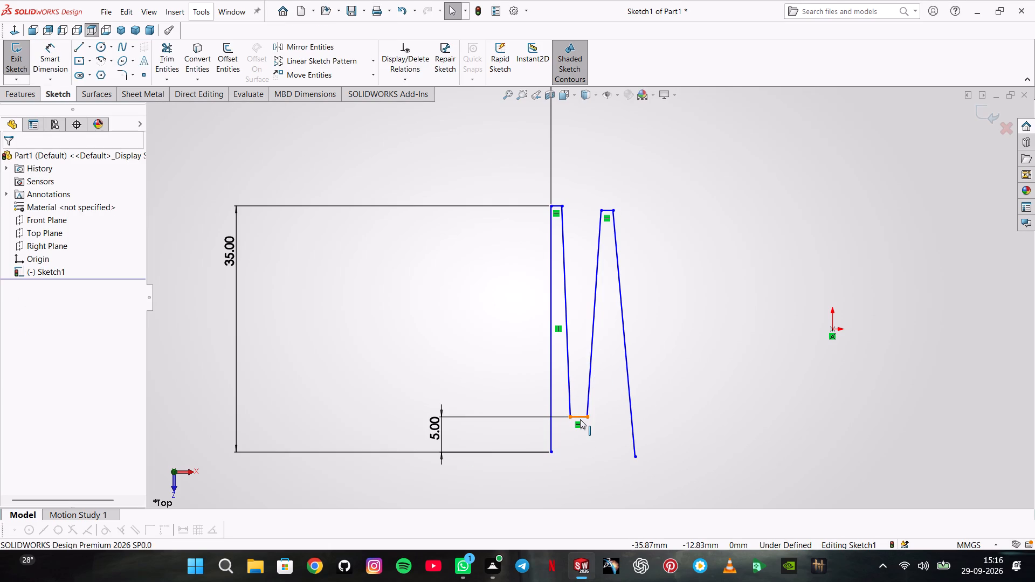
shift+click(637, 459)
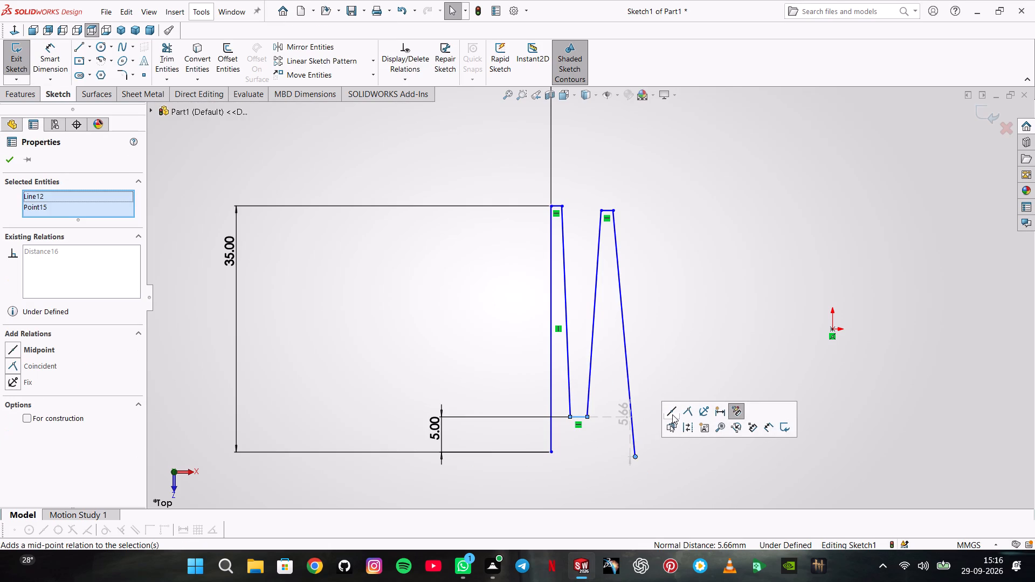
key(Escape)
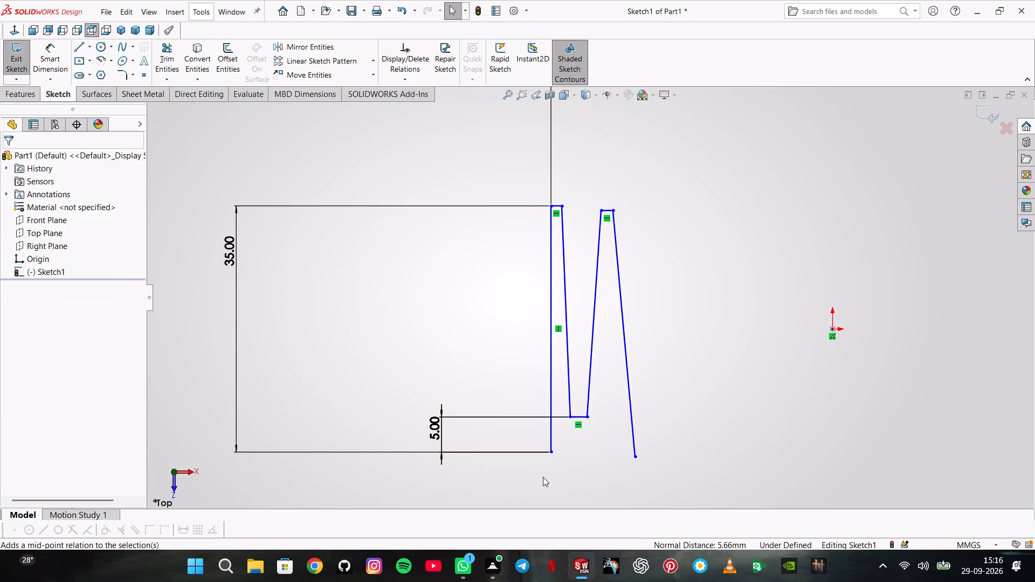
Add a Horizontal relation between the short bottom segment's right endpoint and the last slanted line's lower endpoint.
shift+click(586, 418)
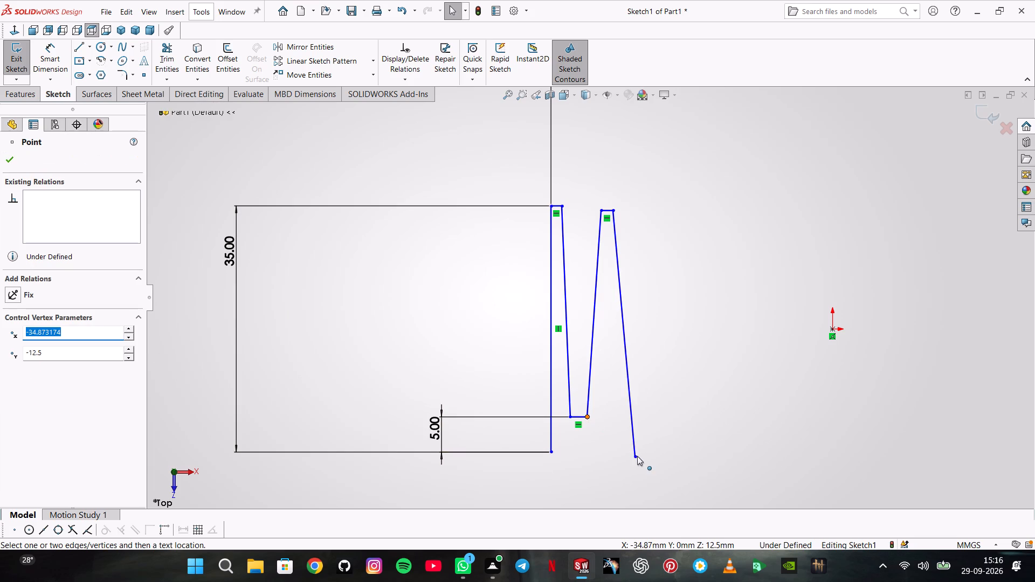
shift+click(637, 456)
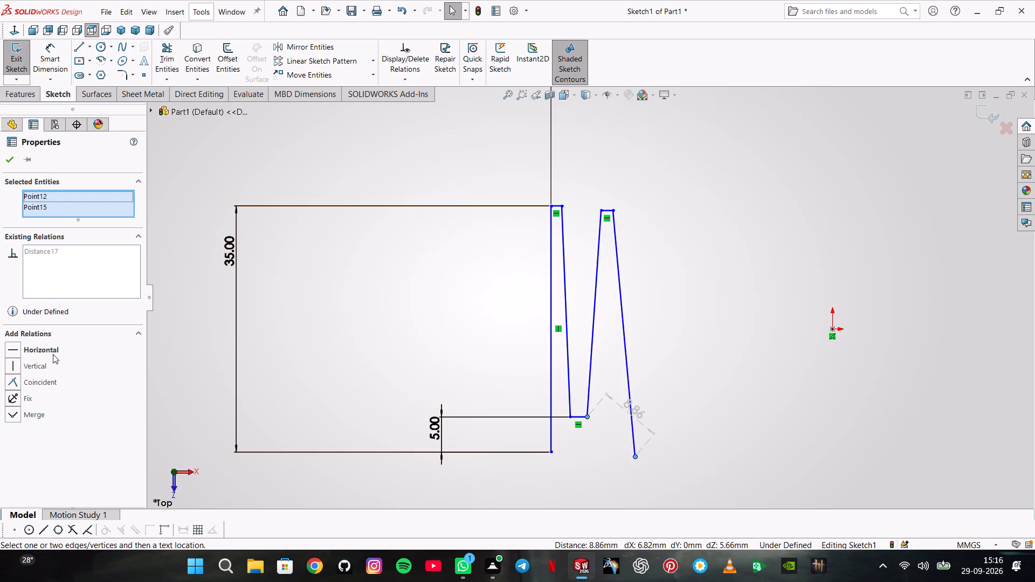
click(53, 354)
click(9, 158)
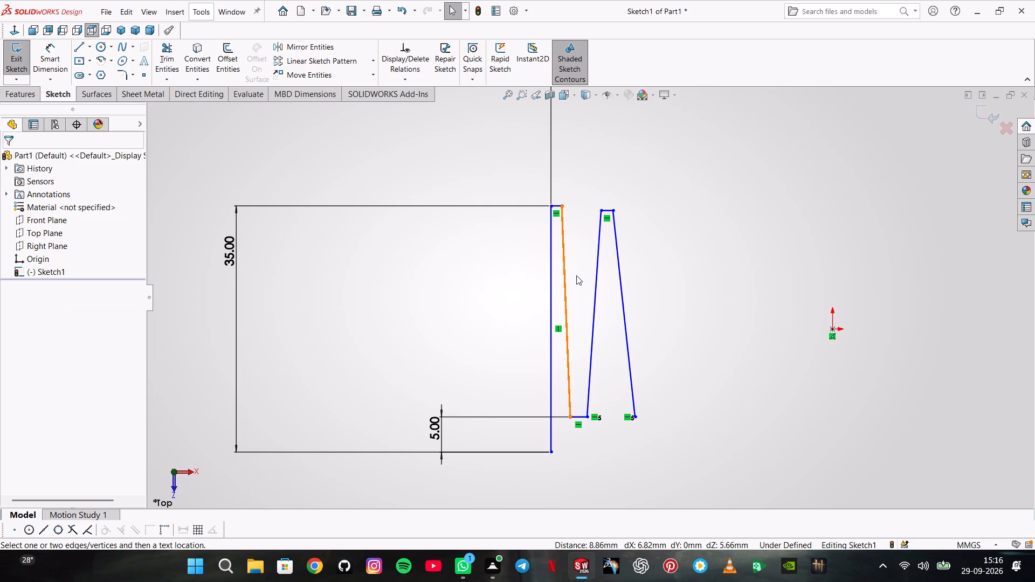
Dimension the short bottom segment of the zigzag to a length of 1 mm.
click(53, 59)
click(577, 417)
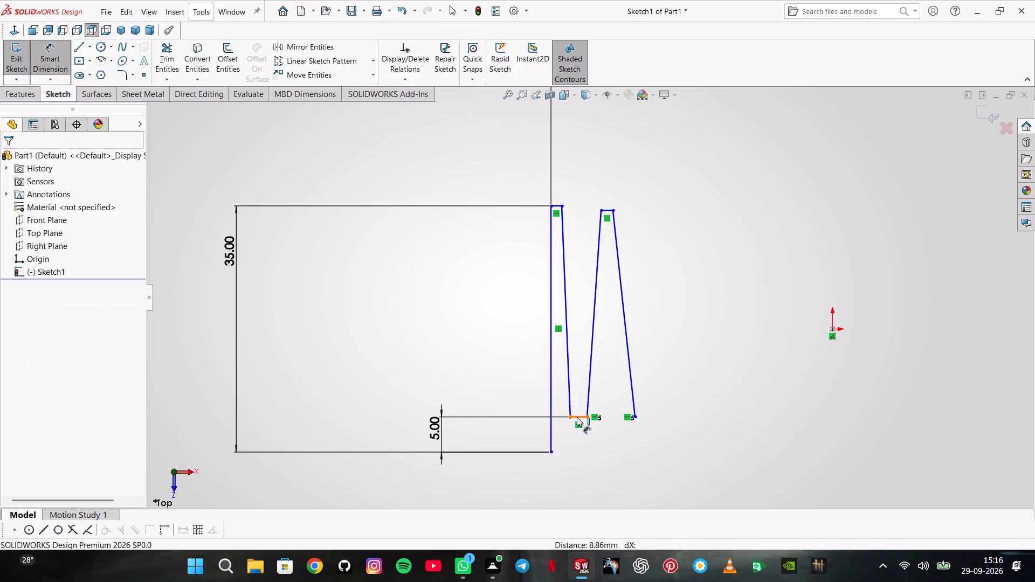
click(579, 459)
key(1)
key(Return)
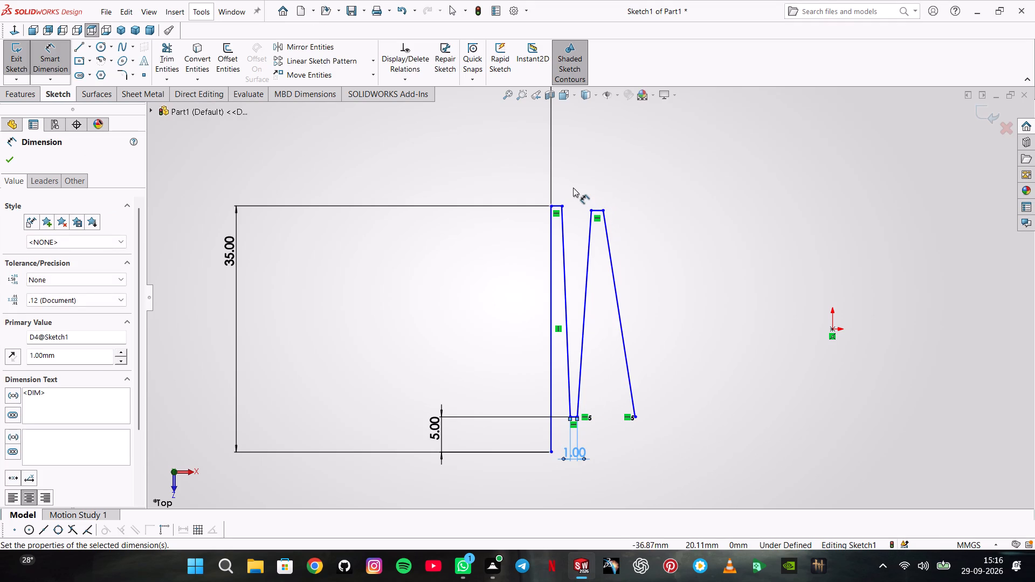
key(Escape)
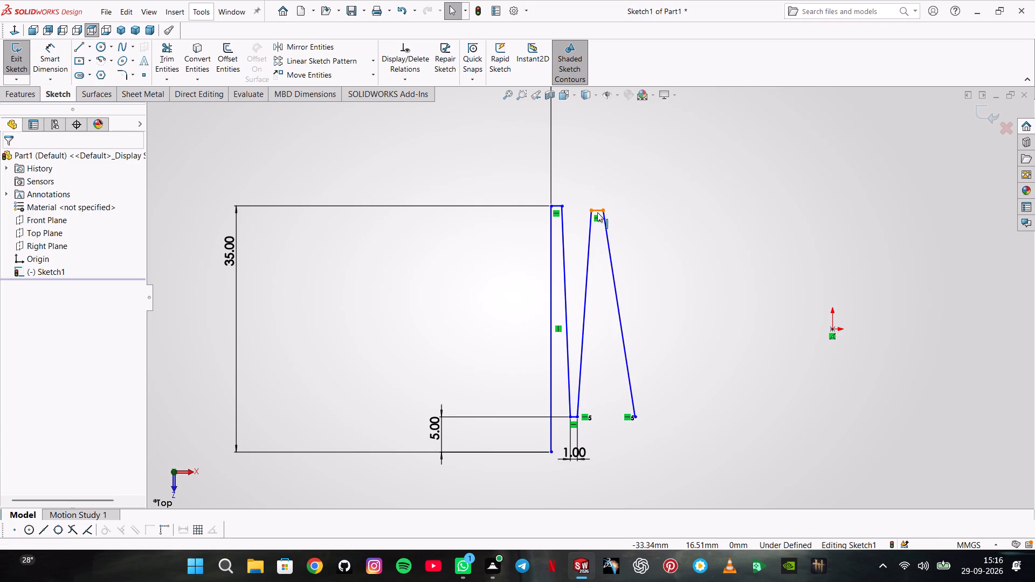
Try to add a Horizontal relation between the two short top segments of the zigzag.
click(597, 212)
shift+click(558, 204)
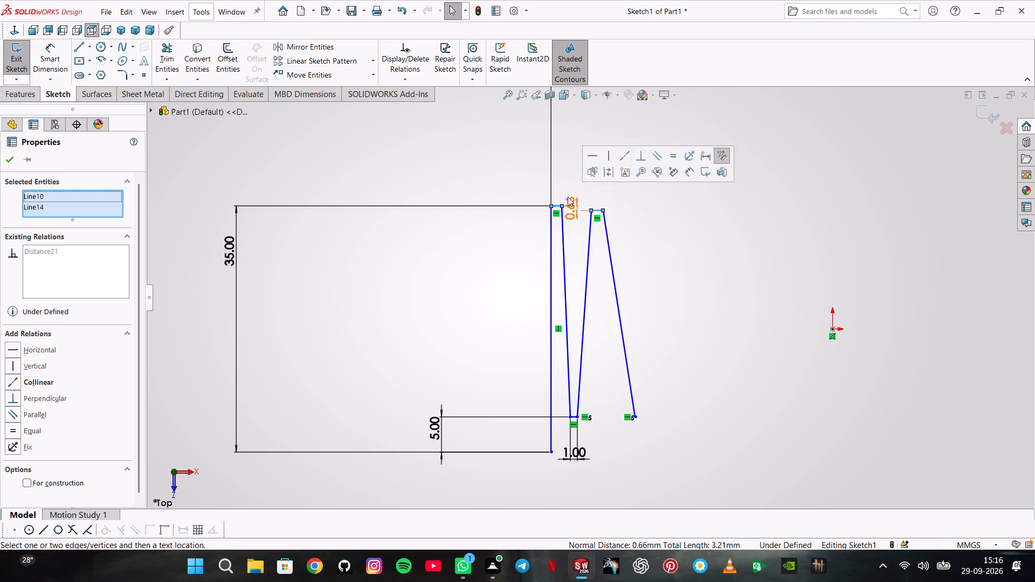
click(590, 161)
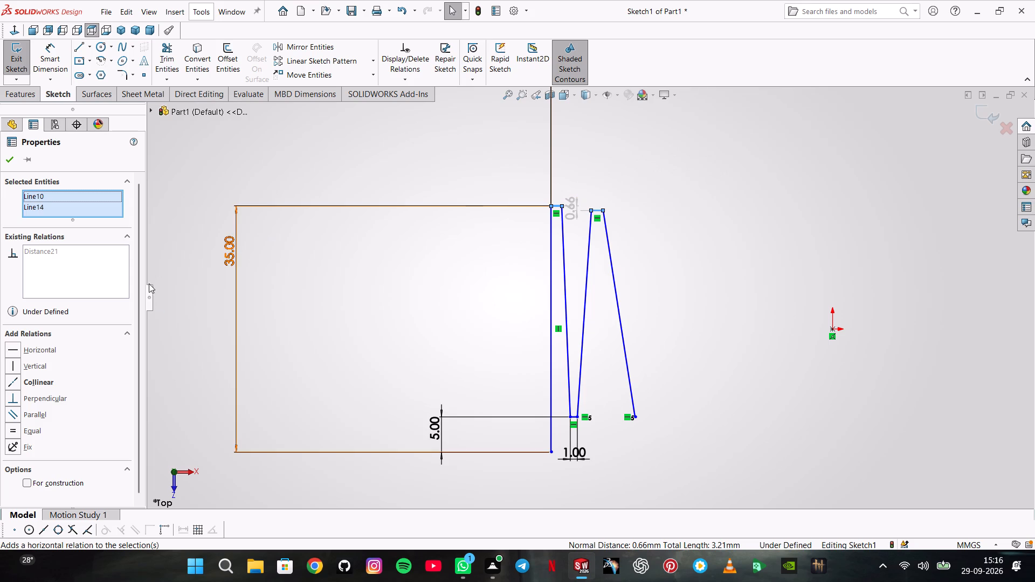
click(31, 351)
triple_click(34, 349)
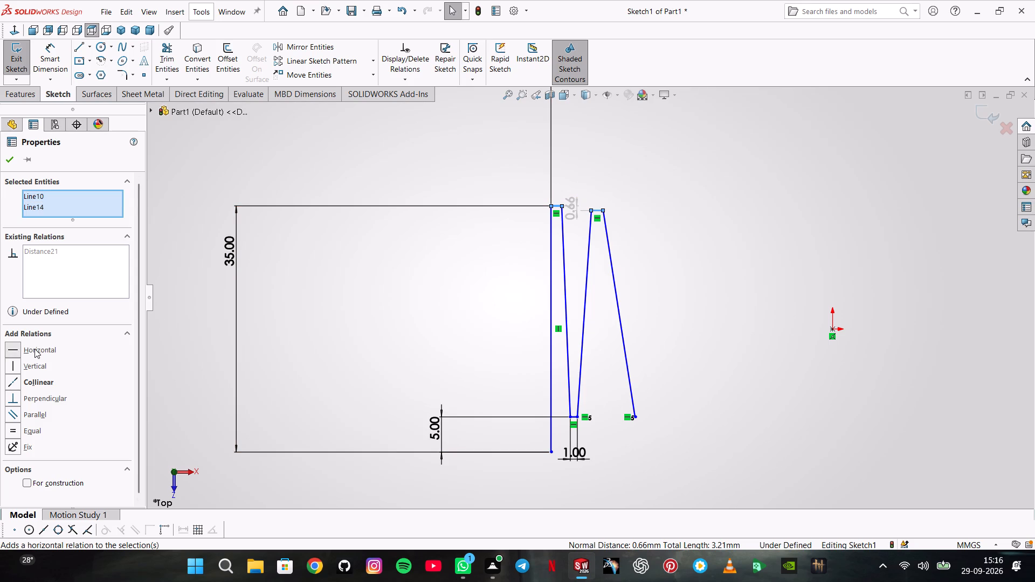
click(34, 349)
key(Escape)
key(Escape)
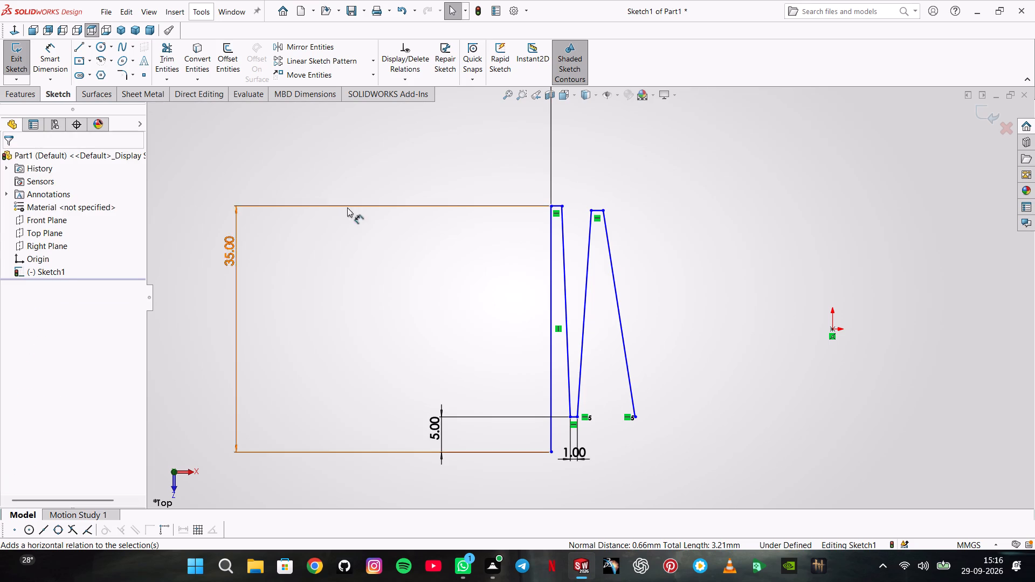
Bring the two short top segments level using a 0 mm distance dimension between them, and delete that dimension.
click(42, 51)
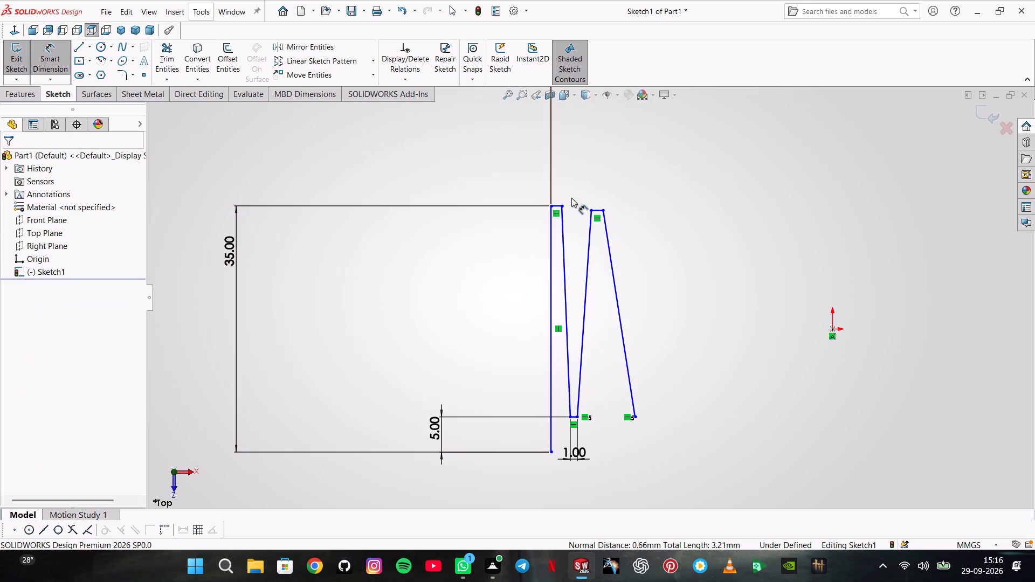
click(555, 204)
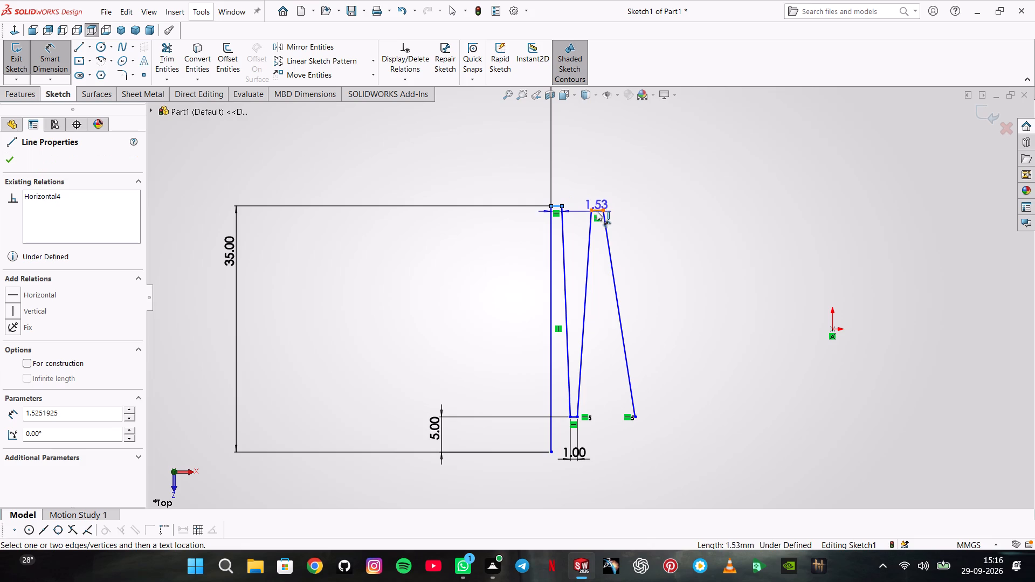
click(597, 211)
click(622, 206)
key(1)
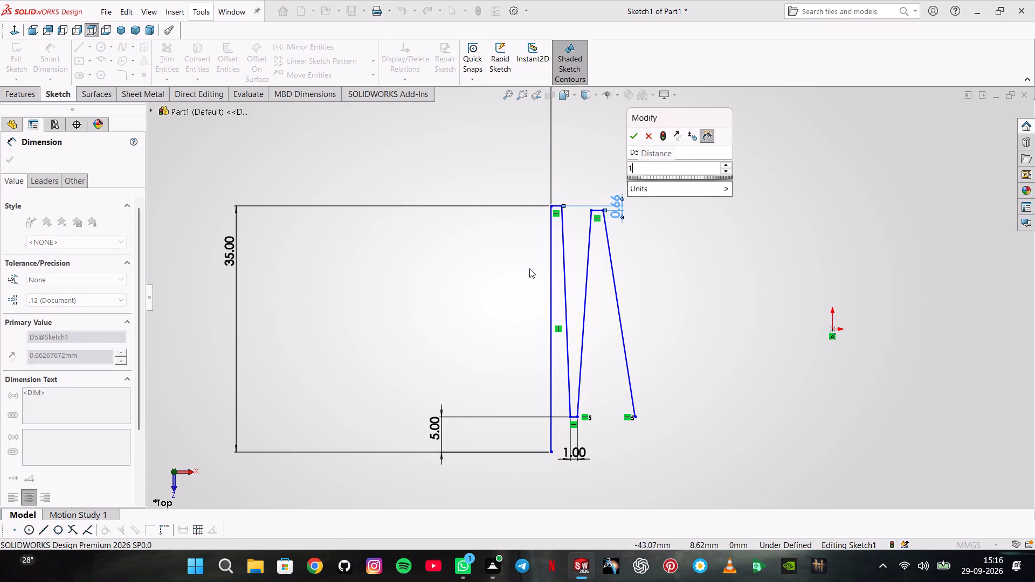
key(BackSpace)
key(0)
key(Return)
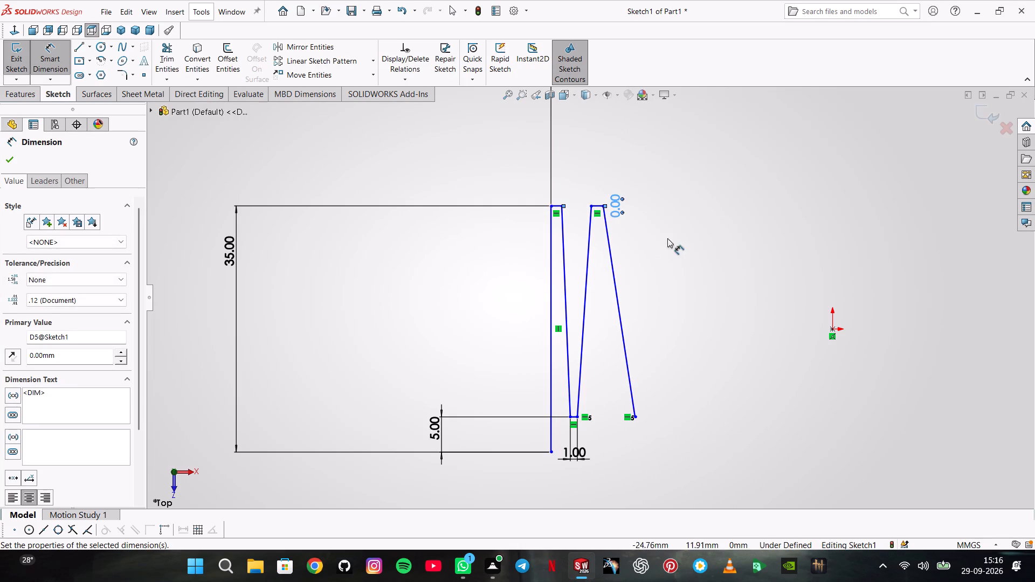
key(Escape)
click(618, 212)
key(Delete)
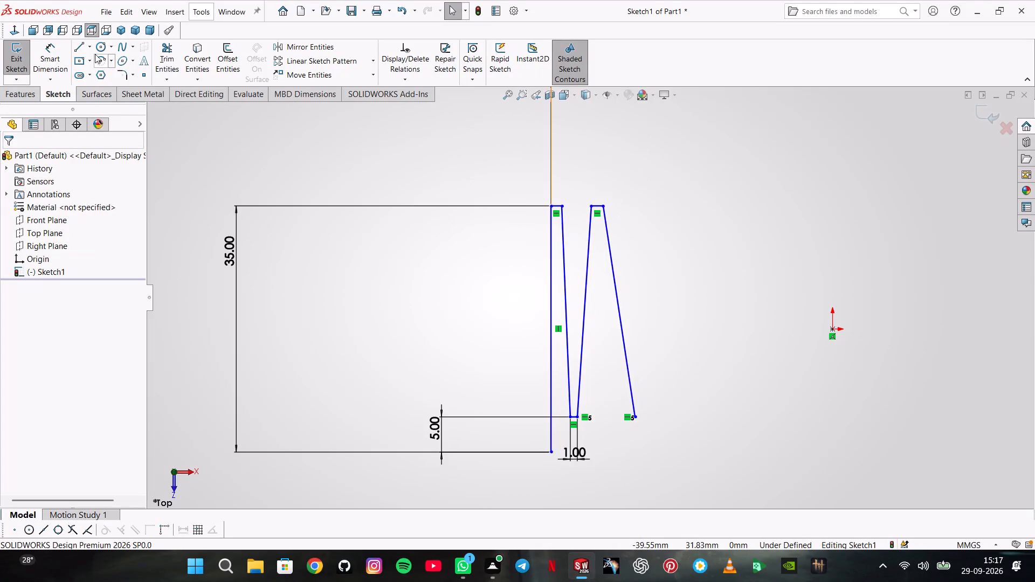
Dimension each of the two short top segments to a length of 1 mm.
click(59, 51)
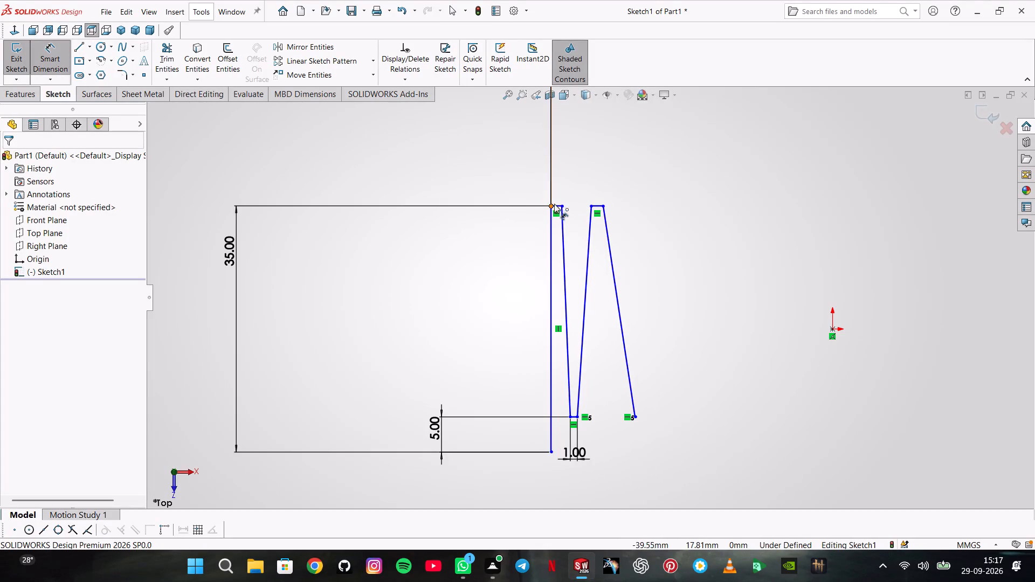
click(555, 205)
click(562, 179)
key(1)
key(Return)
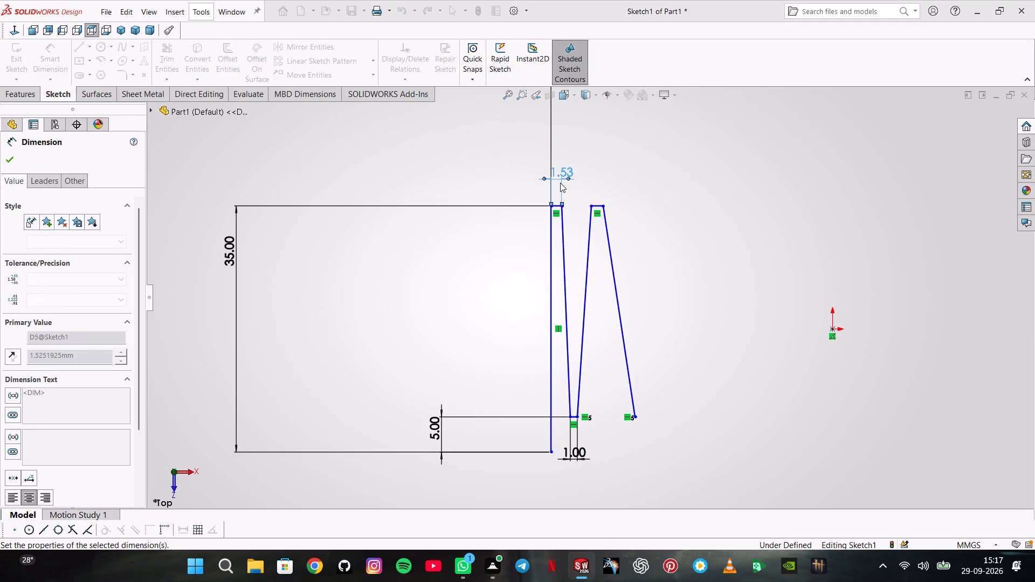
click(597, 205)
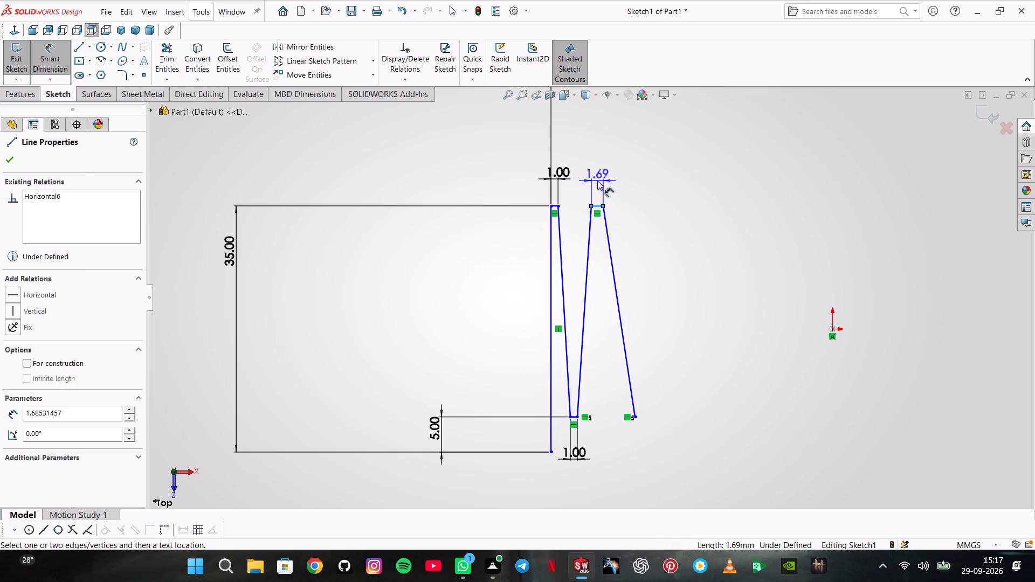
click(597, 181)
key(1)
key(Return)
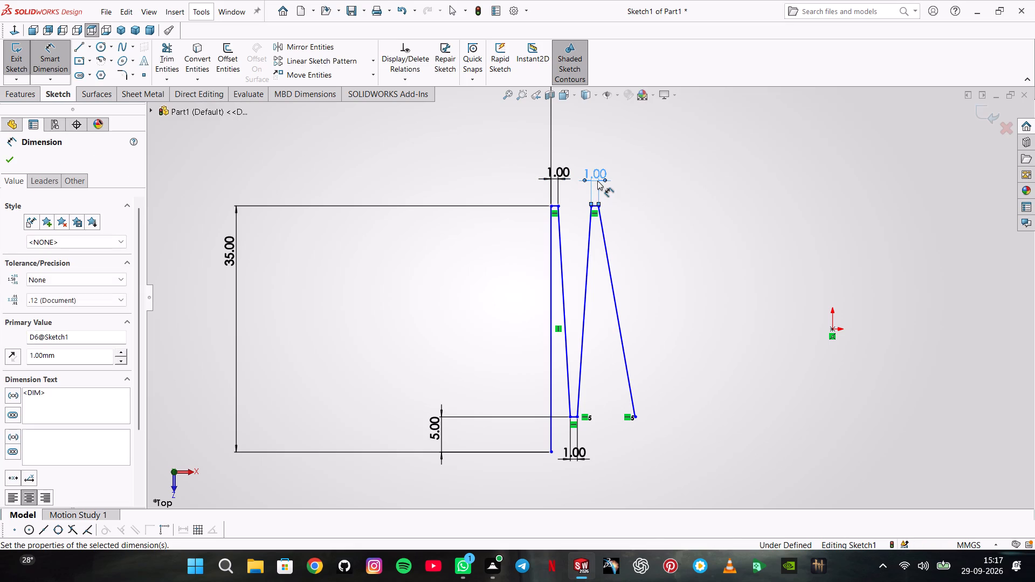
key(Escape)
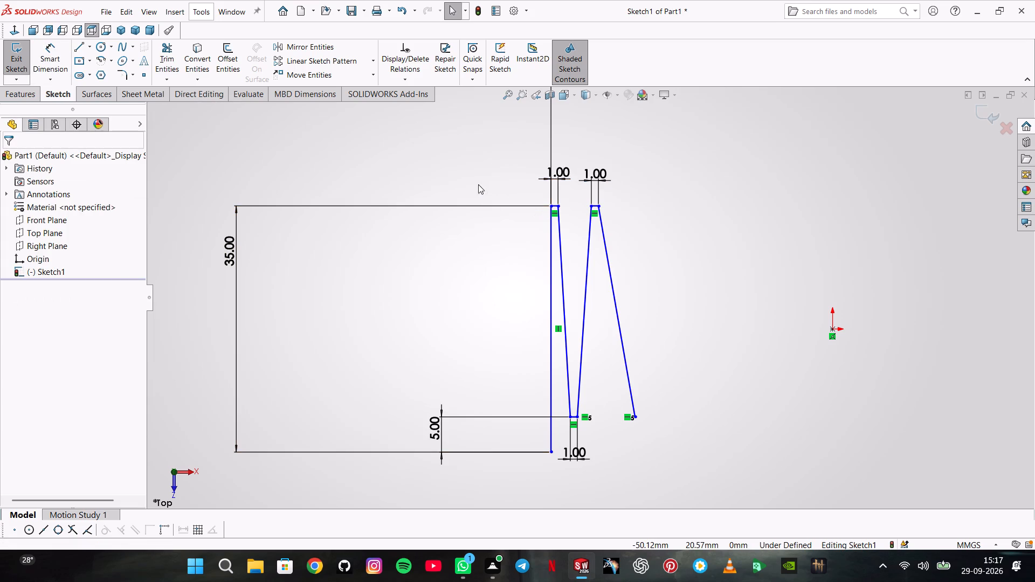
Draw a horizontal construction line about 16.9 mm long, extending outward from the left vertical side's upper end.
click(88, 48)
click(95, 70)
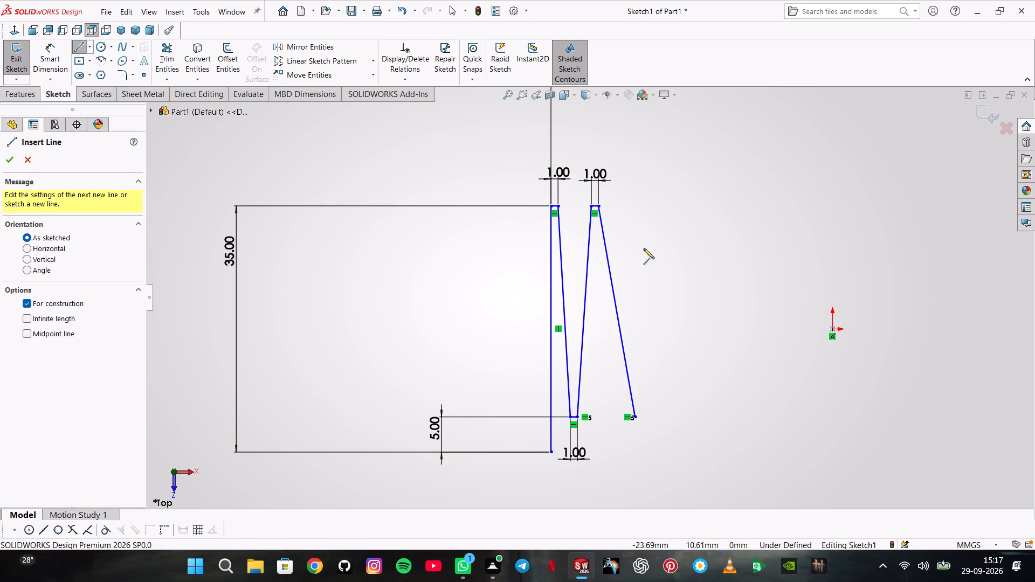
click(551, 206)
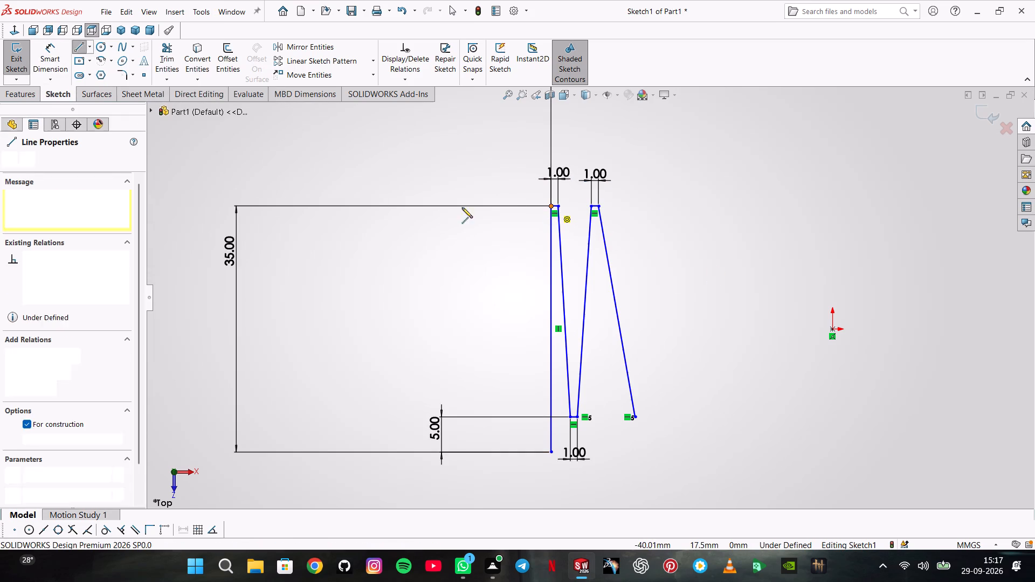
click(432, 206)
click(428, 198)
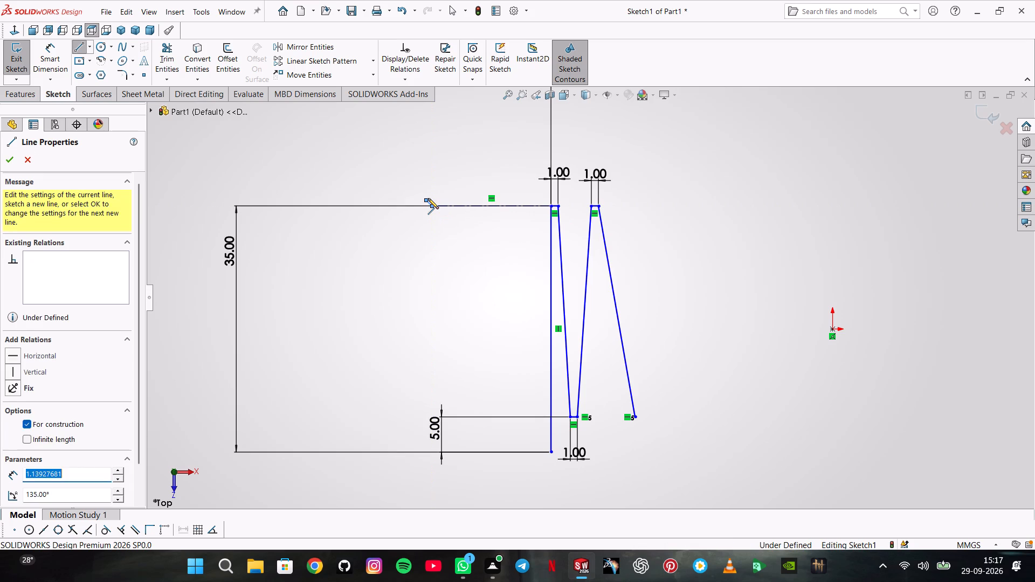
click(428, 198)
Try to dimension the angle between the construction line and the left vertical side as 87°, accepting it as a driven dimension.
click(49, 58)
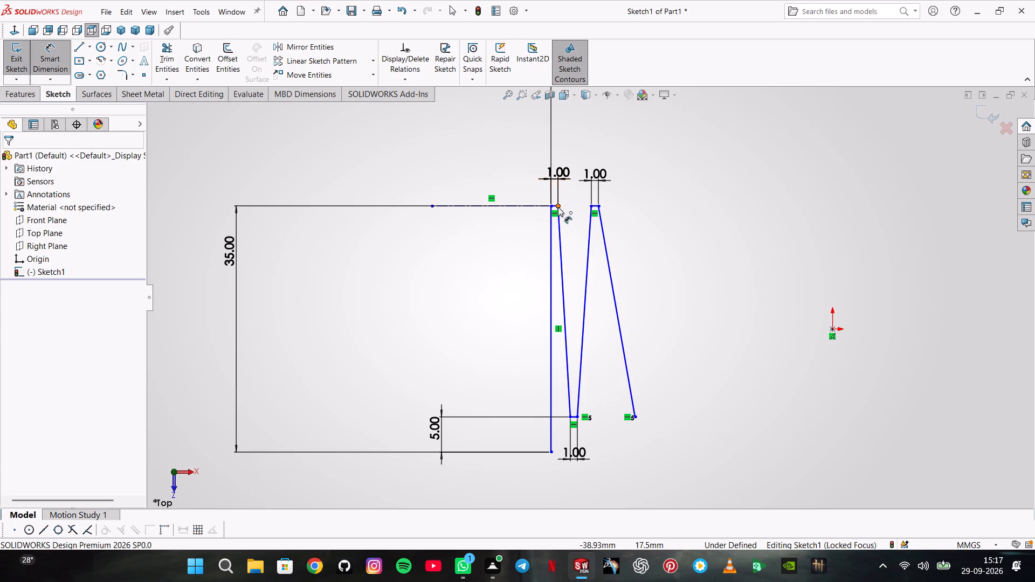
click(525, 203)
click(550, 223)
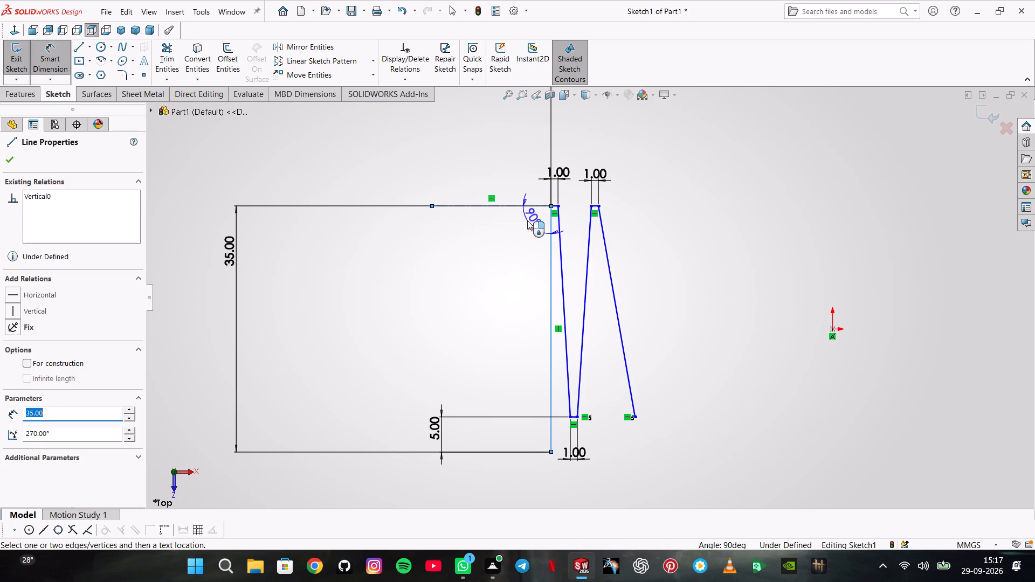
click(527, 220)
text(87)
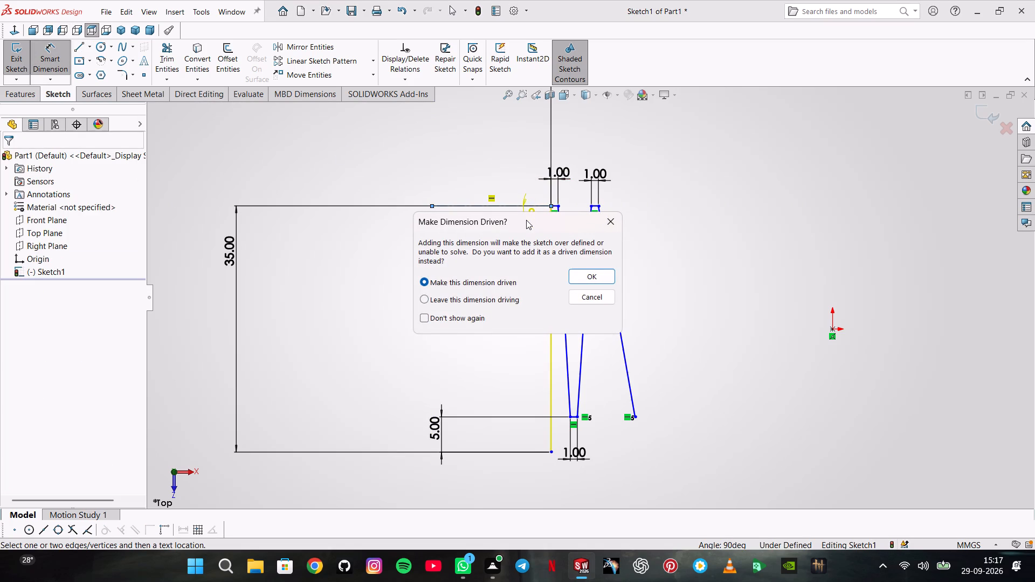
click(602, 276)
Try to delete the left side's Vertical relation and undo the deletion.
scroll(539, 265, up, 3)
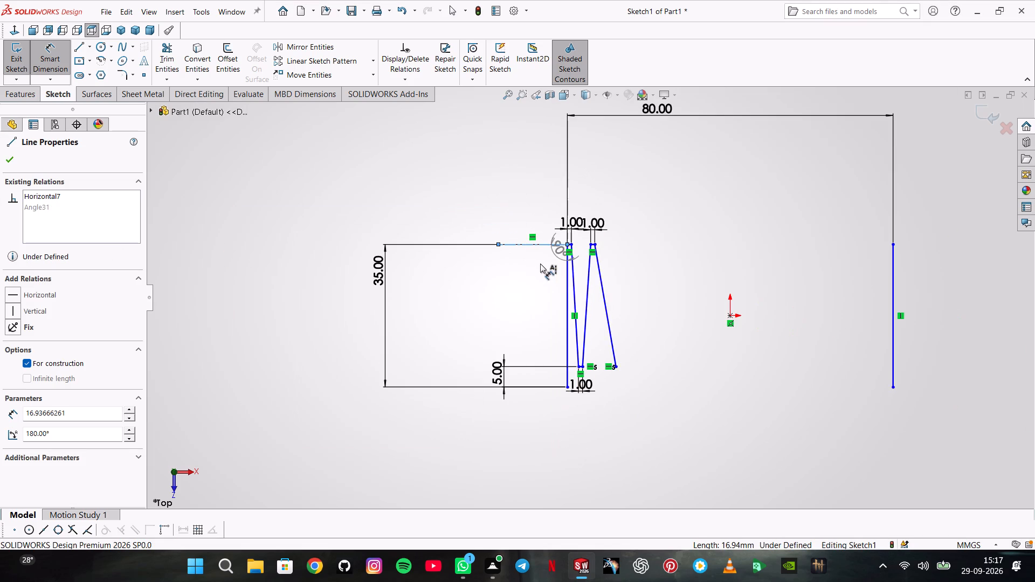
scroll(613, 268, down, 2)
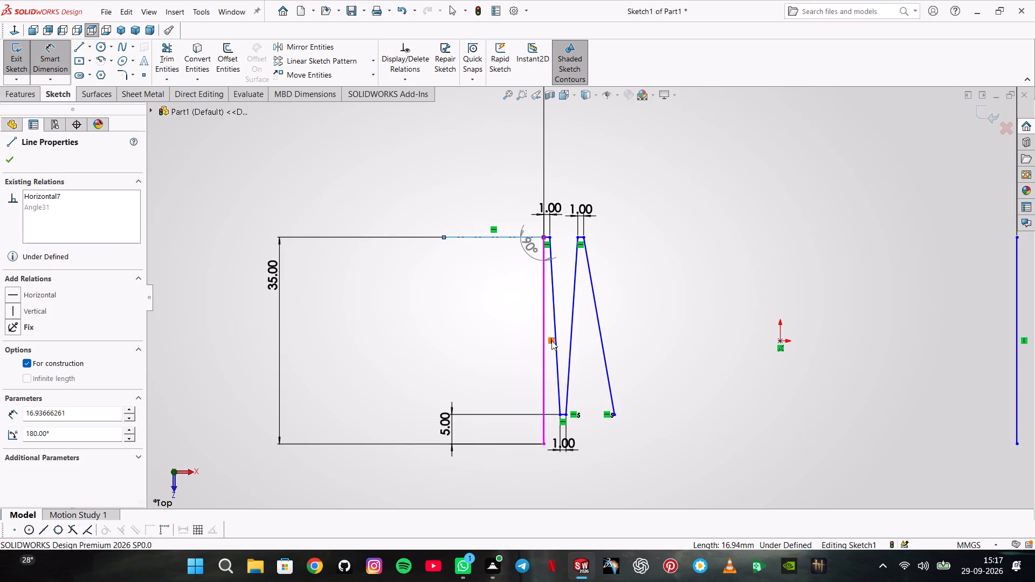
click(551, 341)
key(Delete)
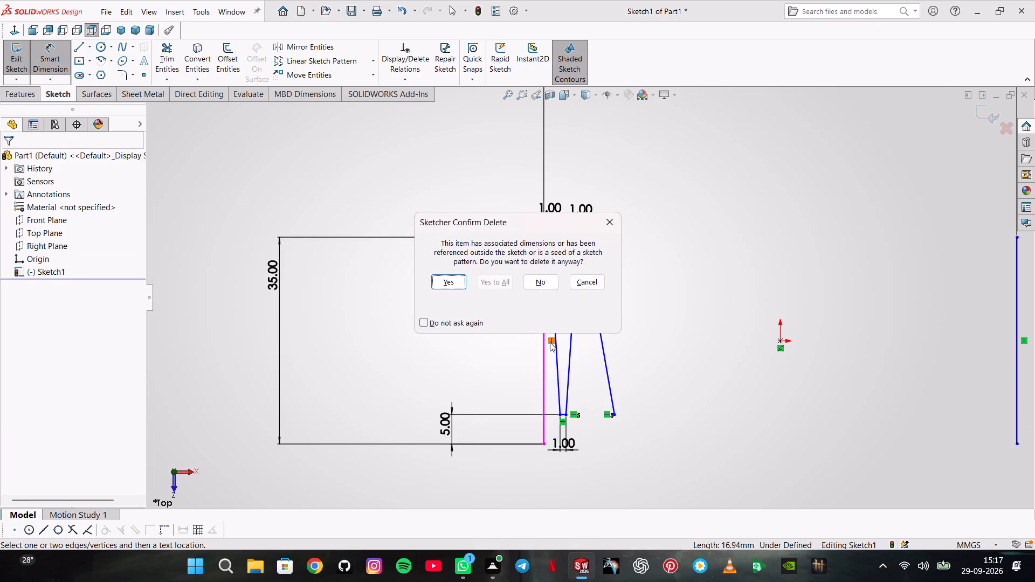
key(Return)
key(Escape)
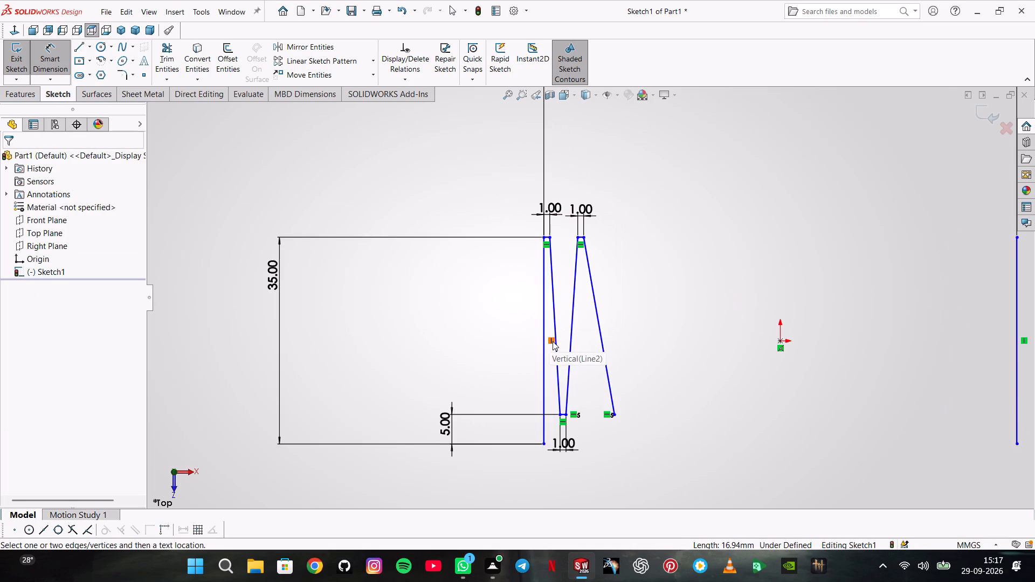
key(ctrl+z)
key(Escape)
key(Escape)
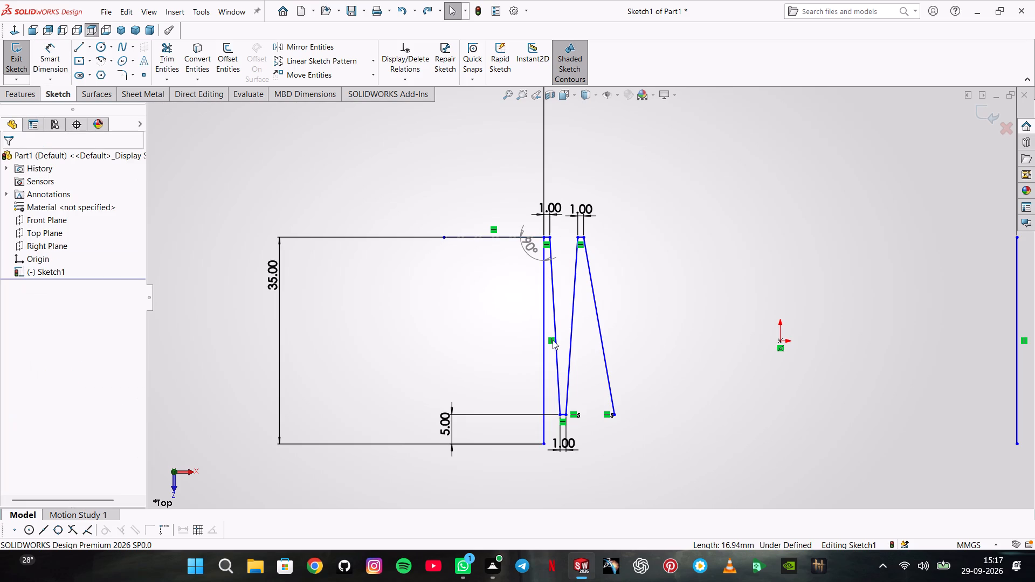
Delete the left side's Vertical relation and the driven angle dimension between it and the construction line.
click(550, 340)
key(Delete)
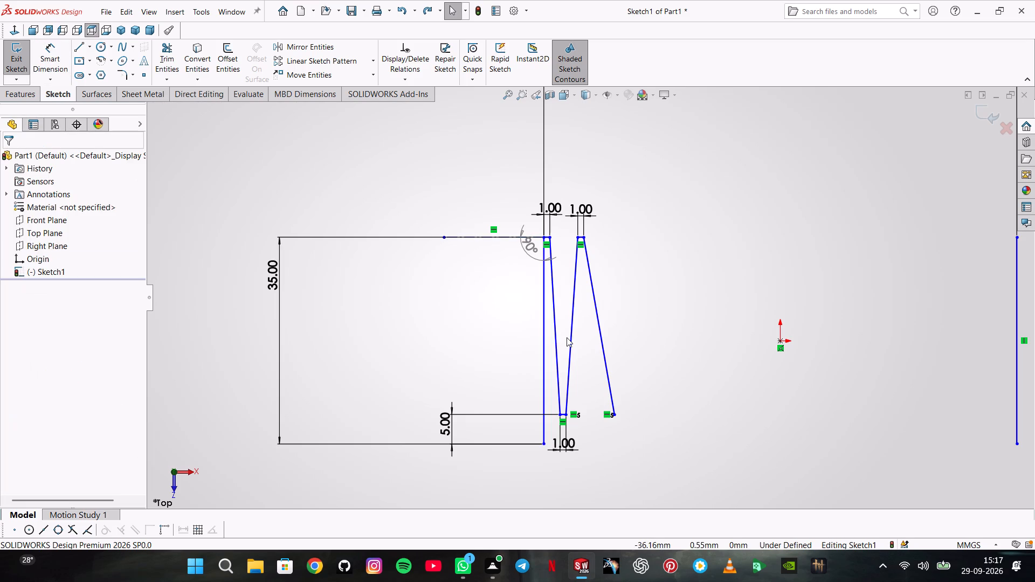
click(521, 247)
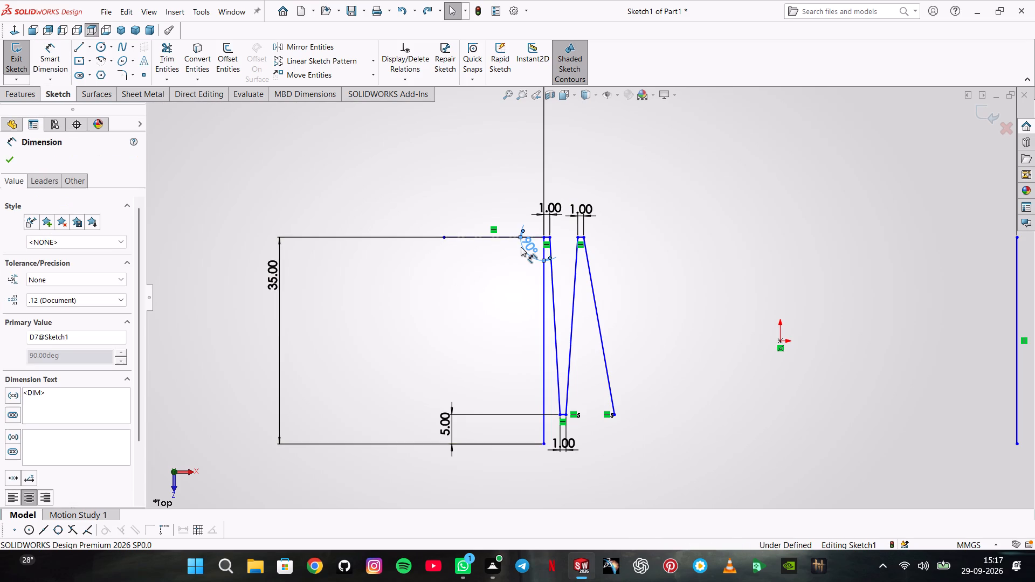
key(F12)
key(Delete)
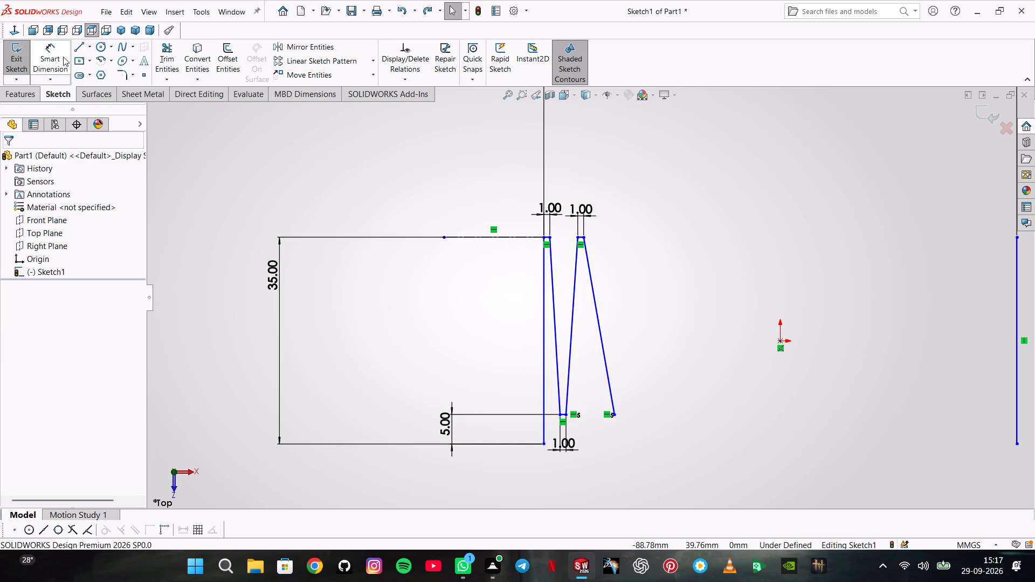
Dimension the angle between the horizontal construction line and the left side of the profile to 87°.
click(63, 57)
click(517, 233)
click(519, 233)
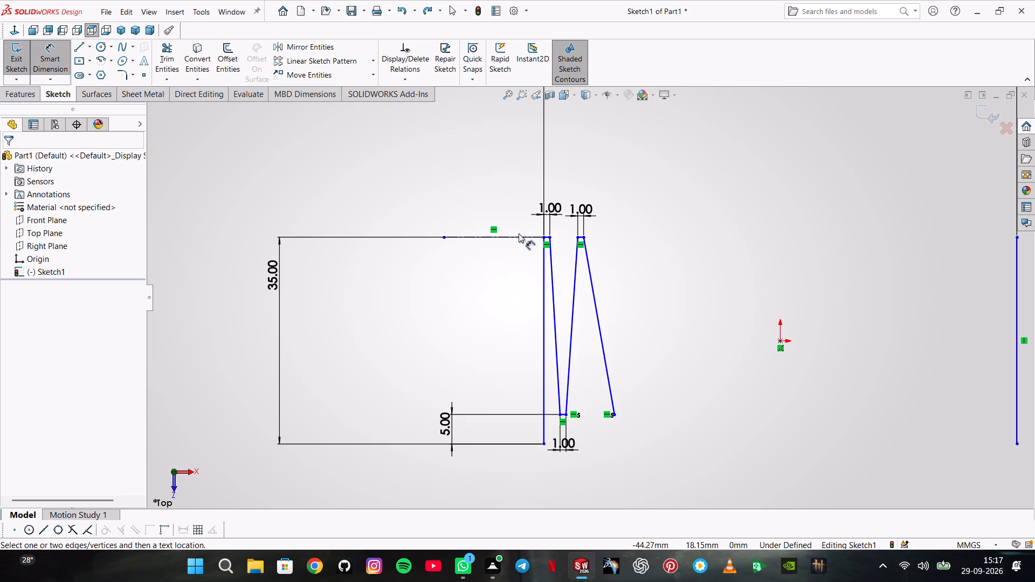
click(520, 239)
click(543, 260)
click(487, 274)
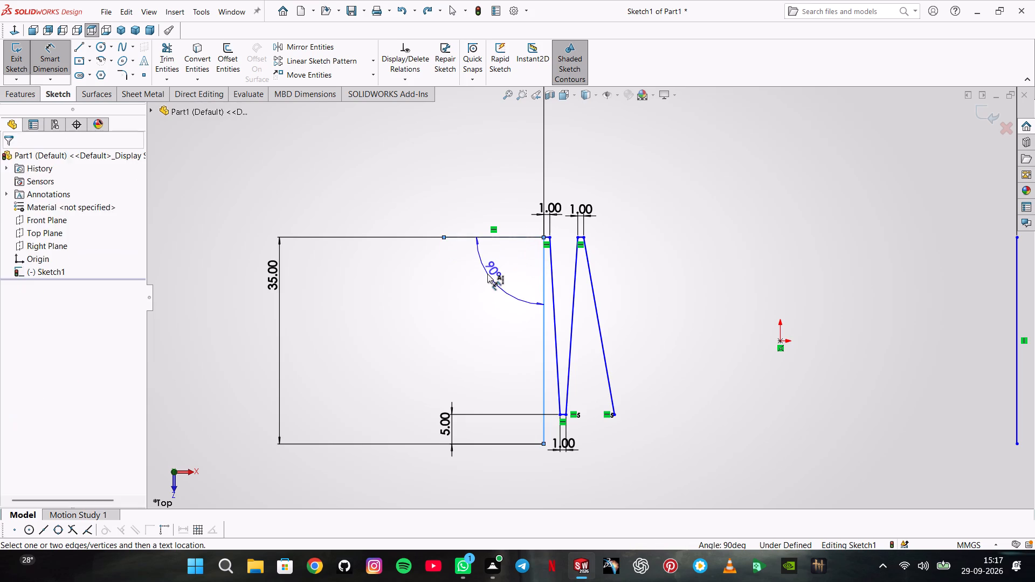
text(87)
key(Return)
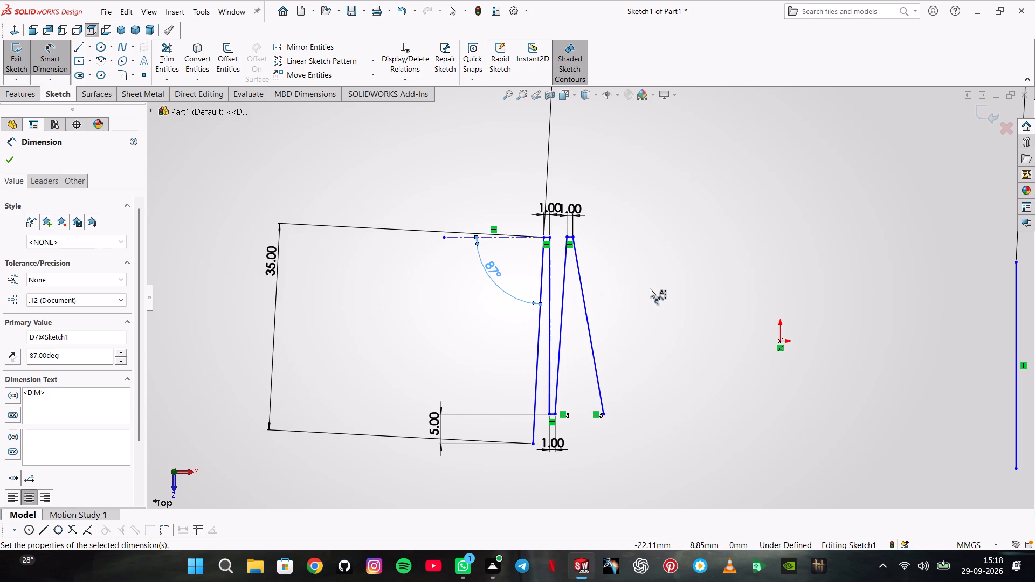
key(Escape)
key(Escape)
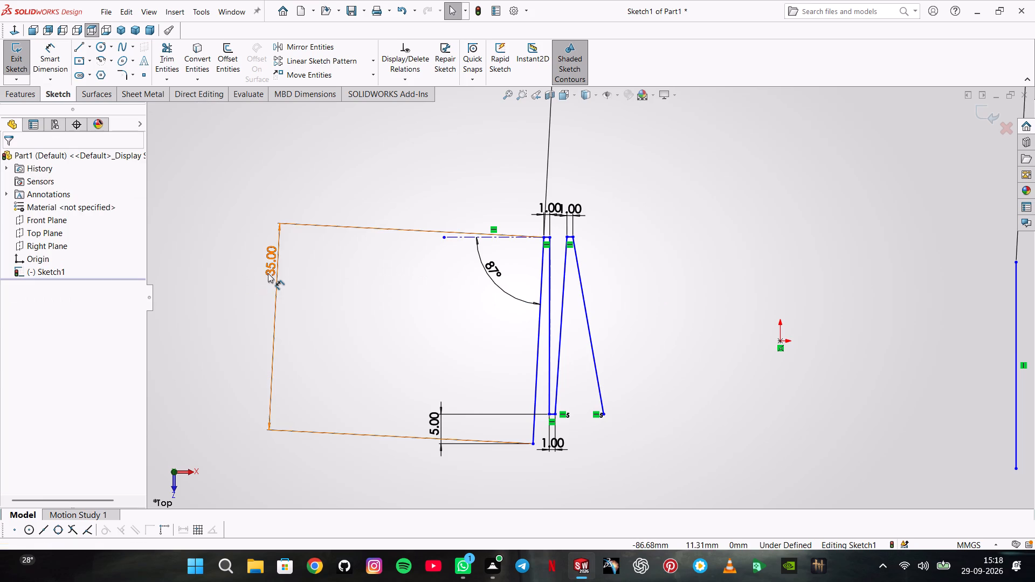
Delete the 35 mm length dimension of the zigzag profile's left side.
click(268, 273)
key(Delete)
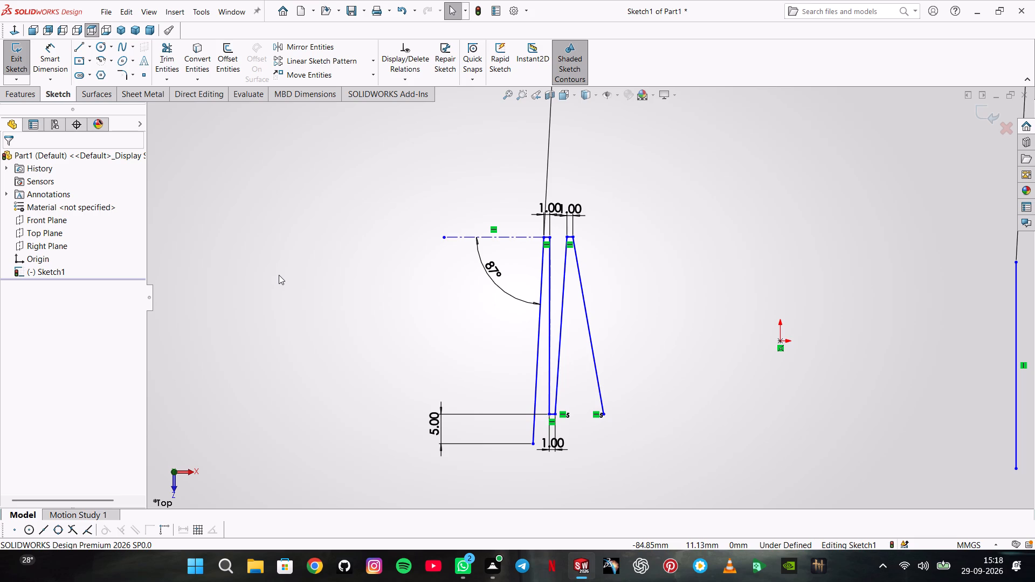
Dimension the angle between the second long side and the 1 mm bottom tip to 93°.
scroll(550, 380, down, 5)
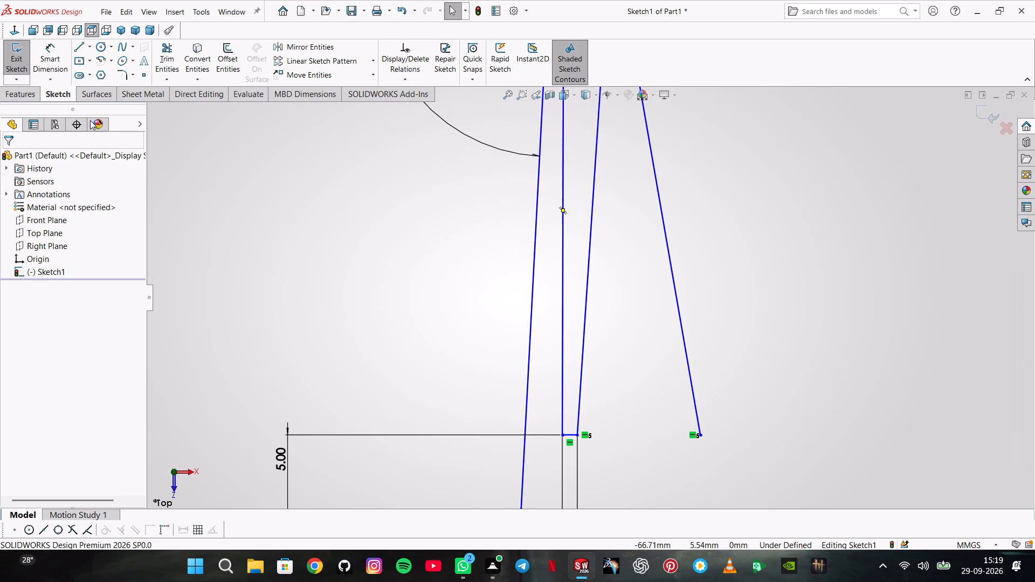
click(58, 66)
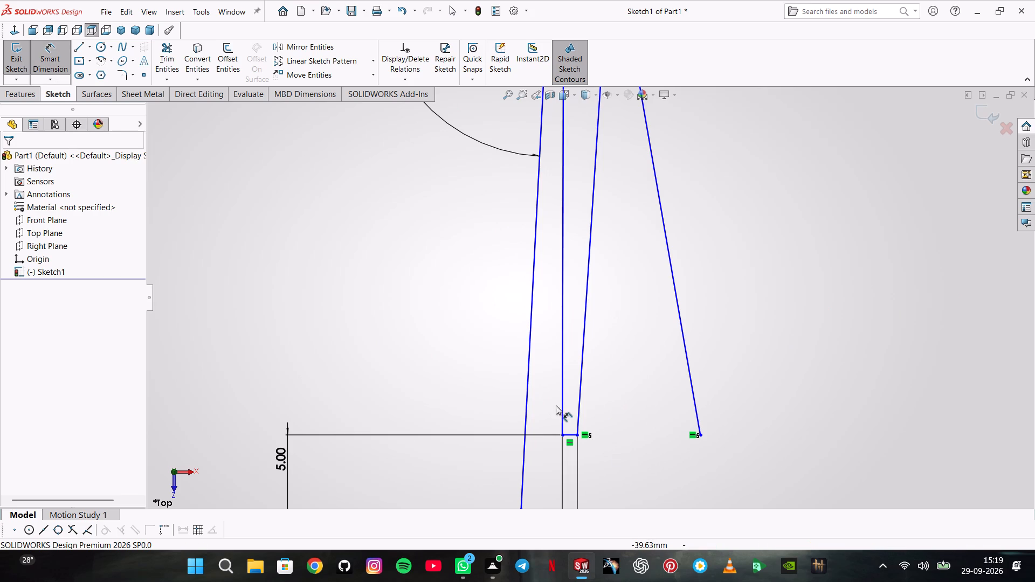
click(562, 409)
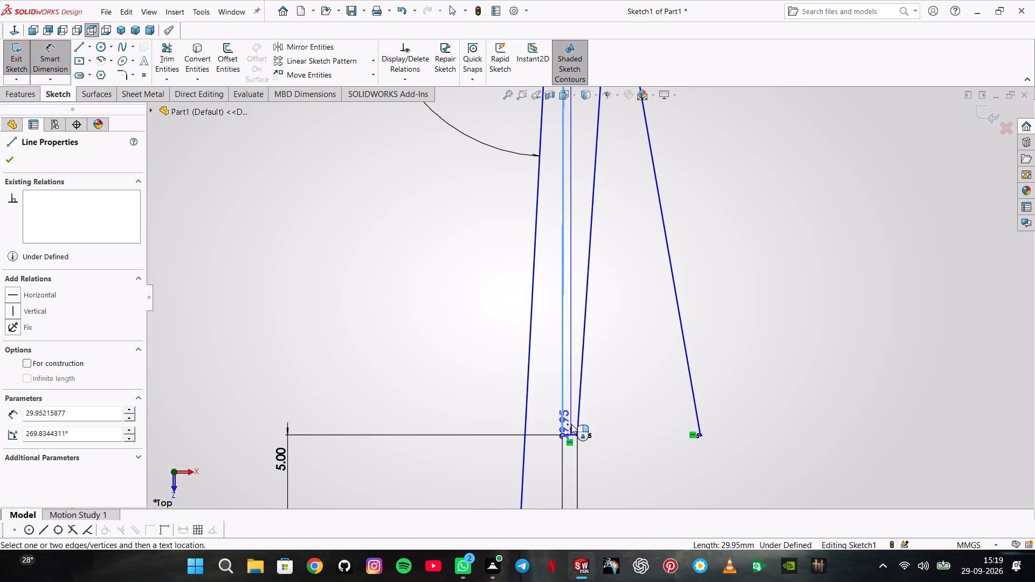
click(568, 433)
scroll(570, 420, up, 1)
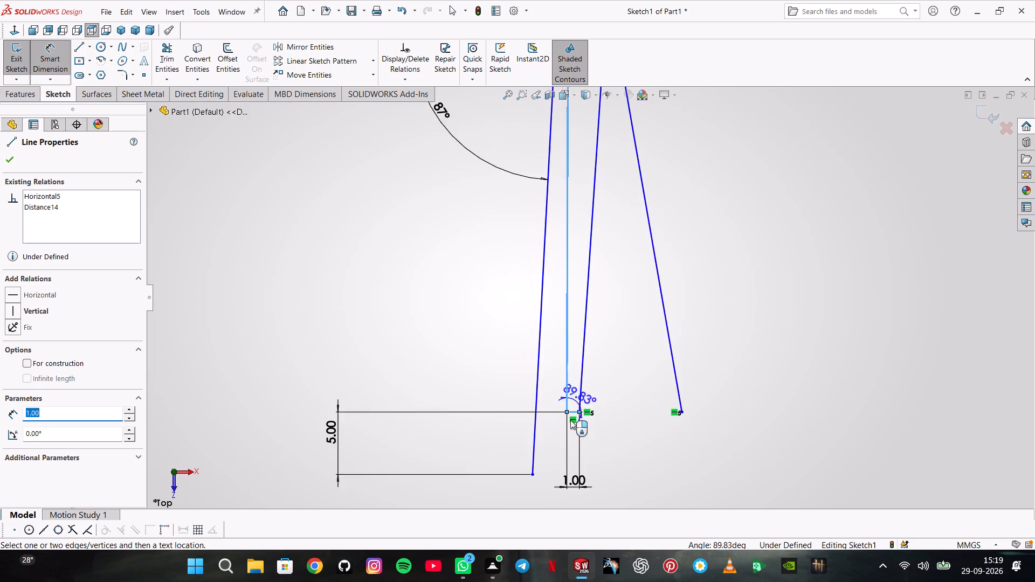
scroll(570, 420, up, 1)
click(575, 382)
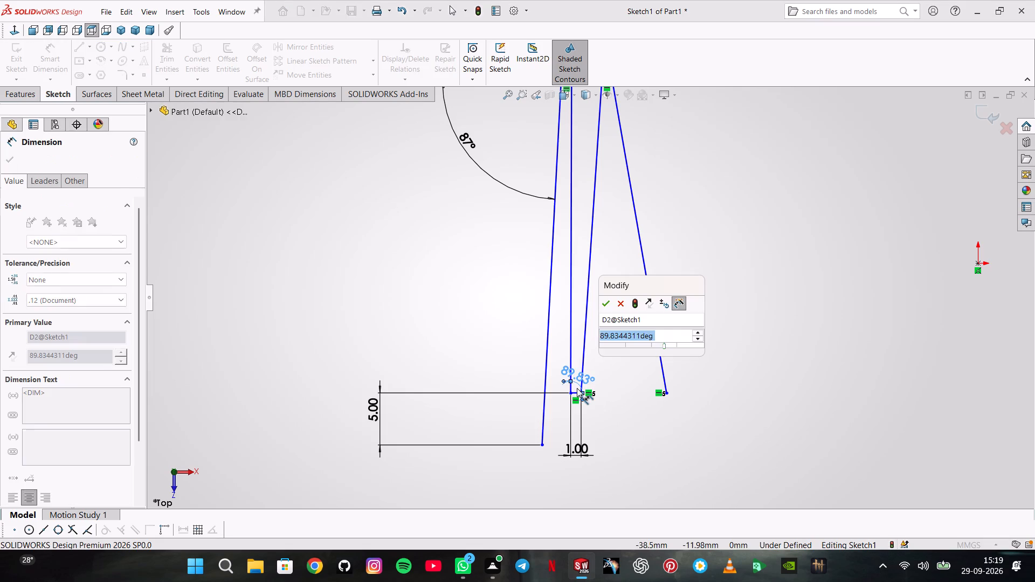
key(9)
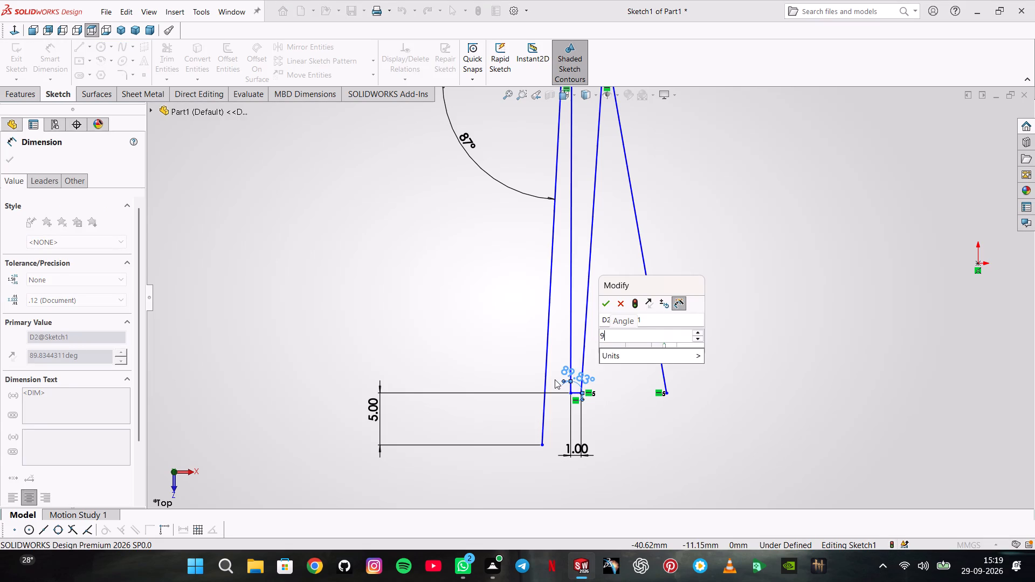
key(3)
key(Return)
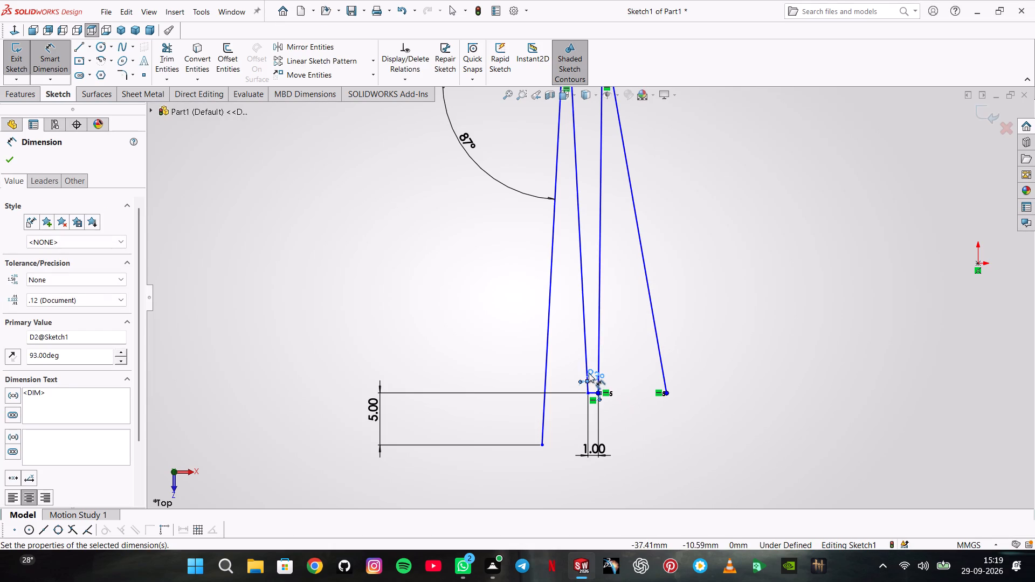
Dimension the angle between the third long side and the 1 mm bottom tip to 93°.
scroll(589, 373, down, 5)
click(614, 371)
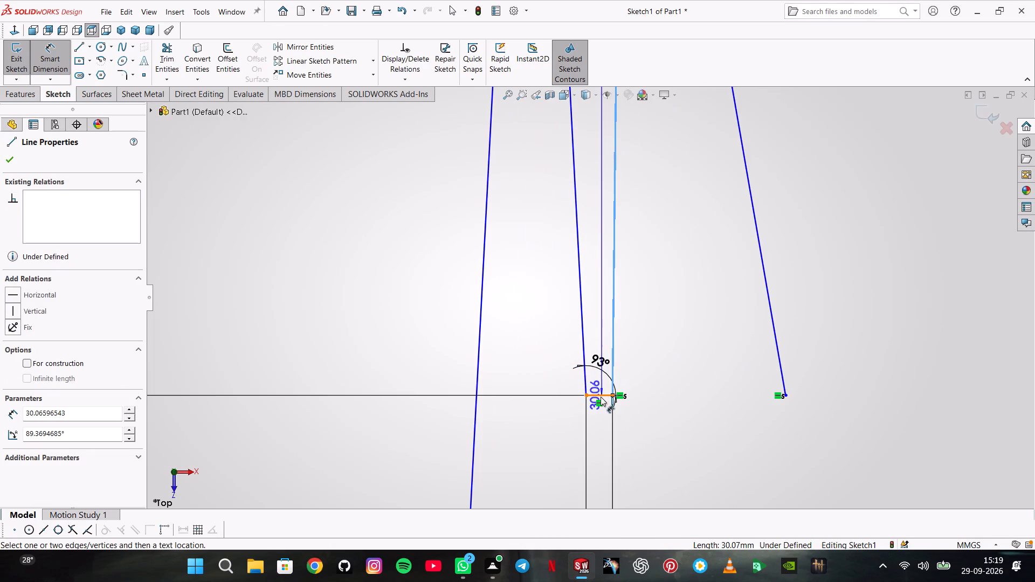
click(599, 397)
click(601, 386)
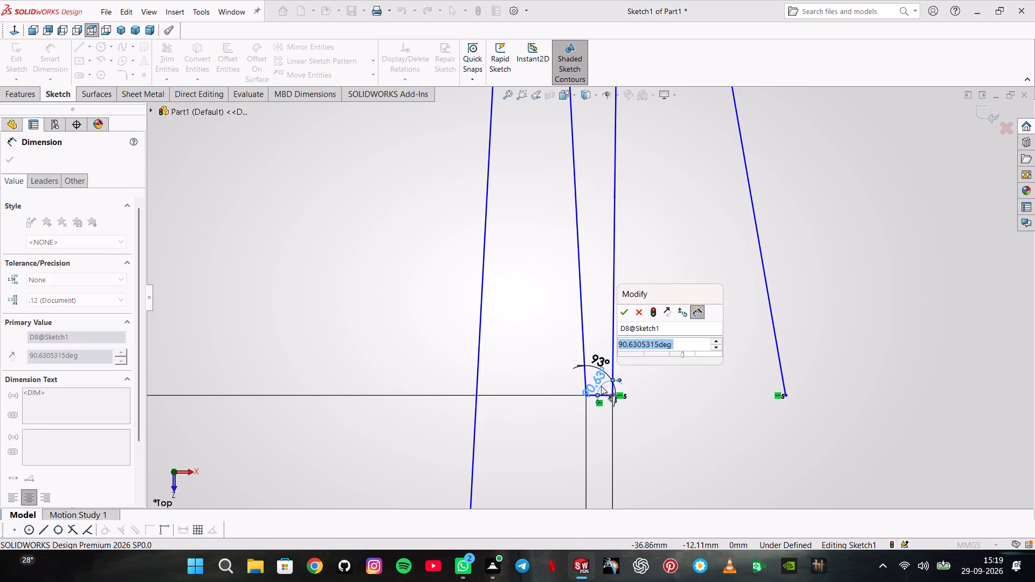
key(9)
key(3)
key(Return)
key(3)
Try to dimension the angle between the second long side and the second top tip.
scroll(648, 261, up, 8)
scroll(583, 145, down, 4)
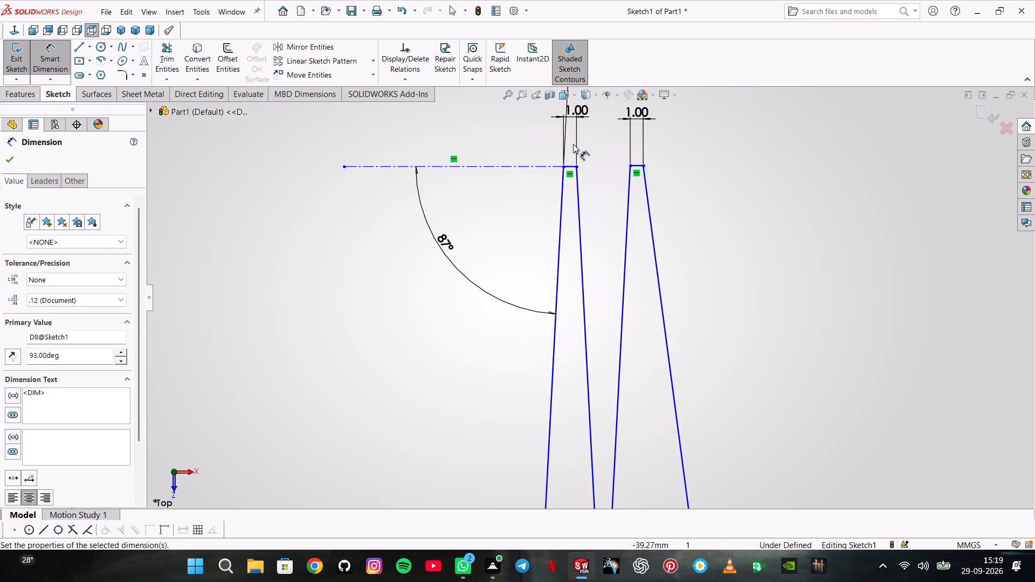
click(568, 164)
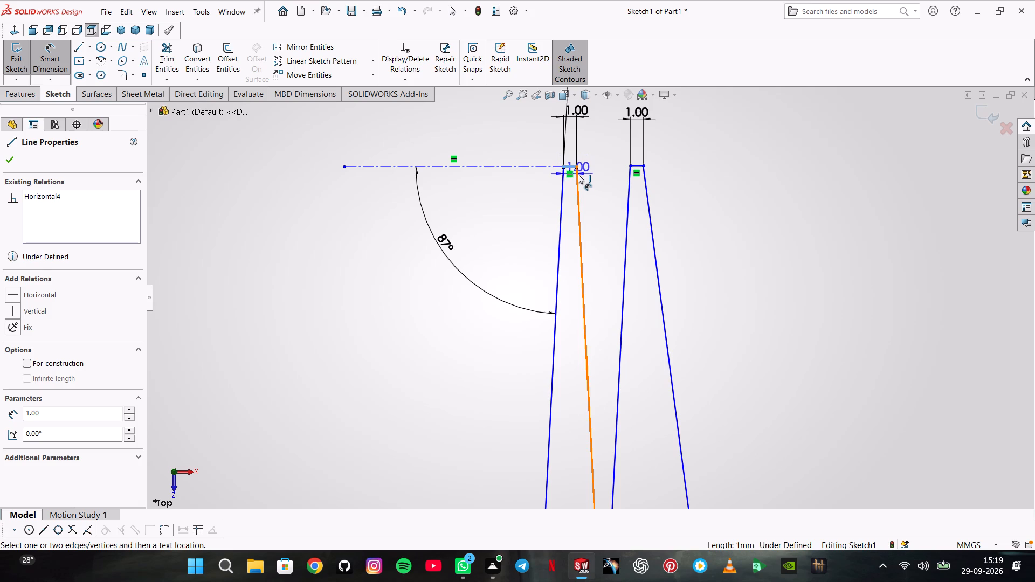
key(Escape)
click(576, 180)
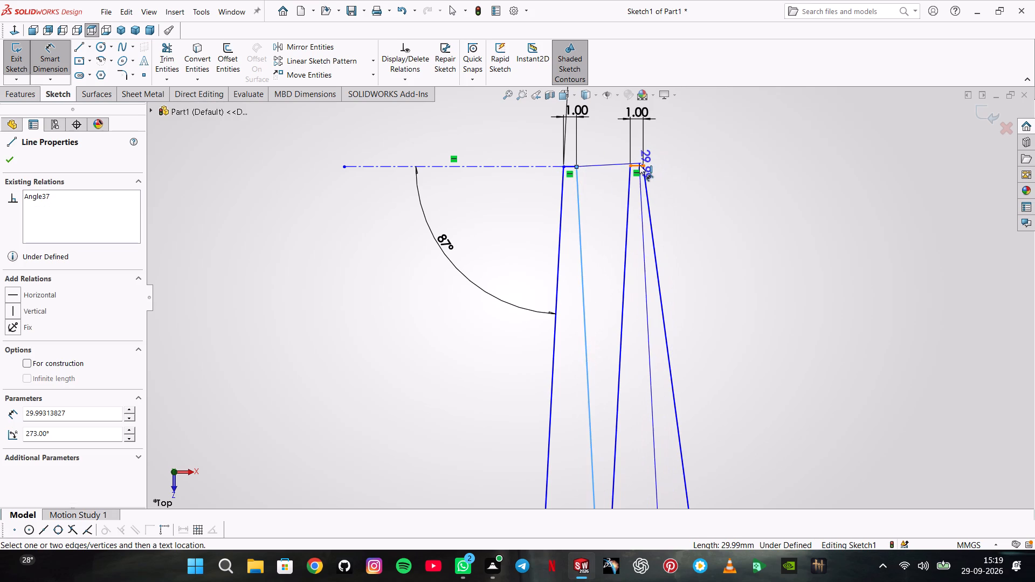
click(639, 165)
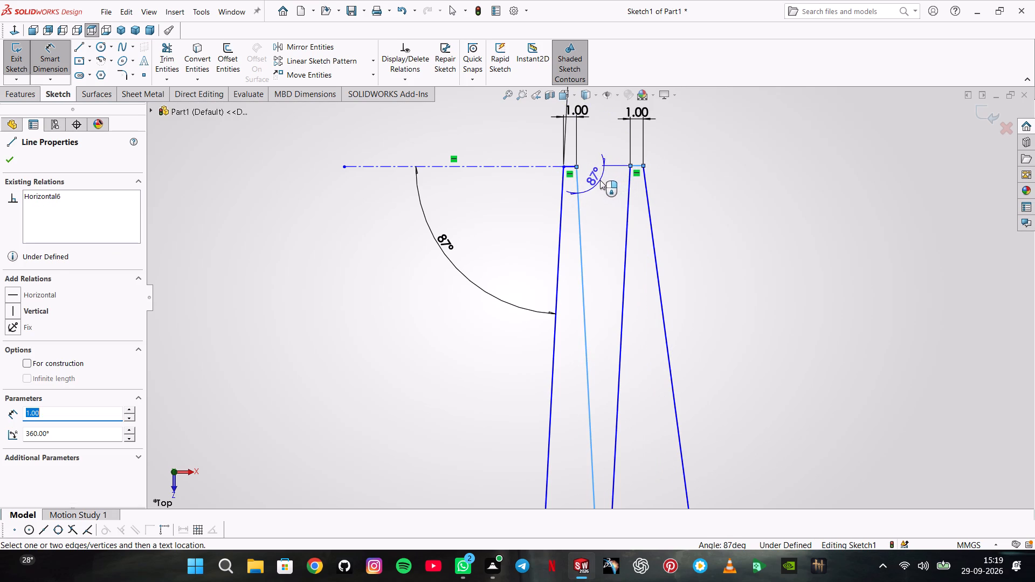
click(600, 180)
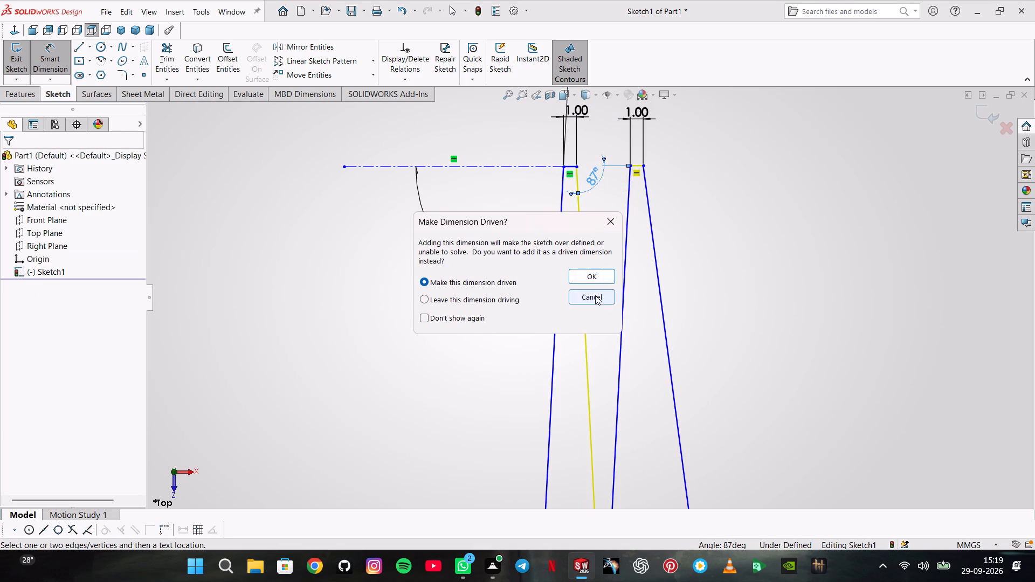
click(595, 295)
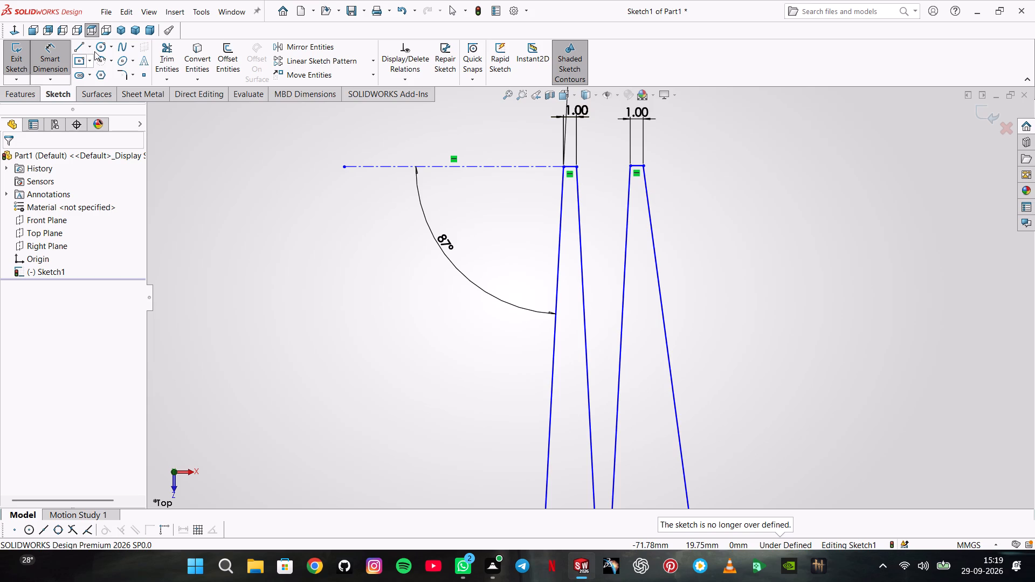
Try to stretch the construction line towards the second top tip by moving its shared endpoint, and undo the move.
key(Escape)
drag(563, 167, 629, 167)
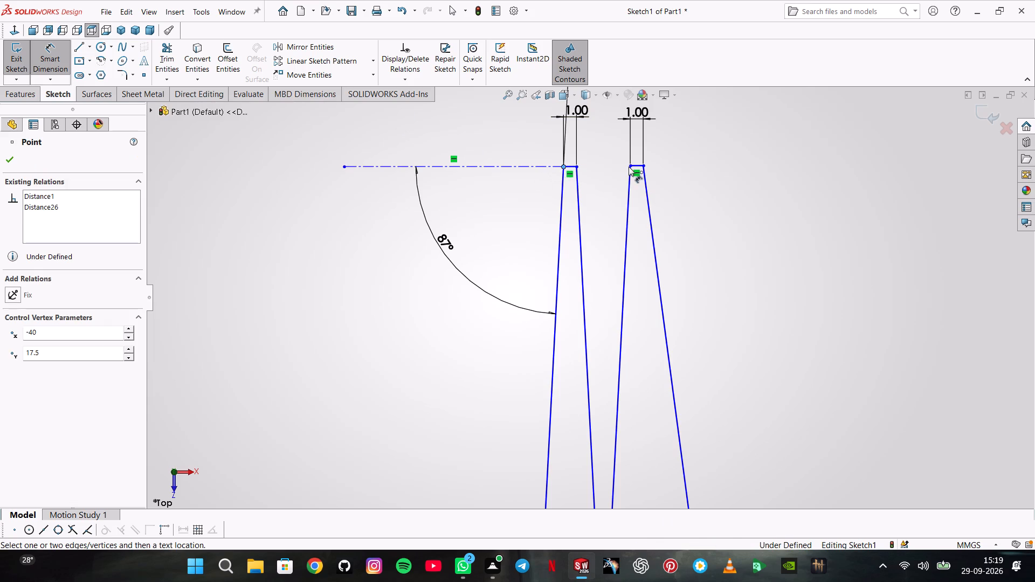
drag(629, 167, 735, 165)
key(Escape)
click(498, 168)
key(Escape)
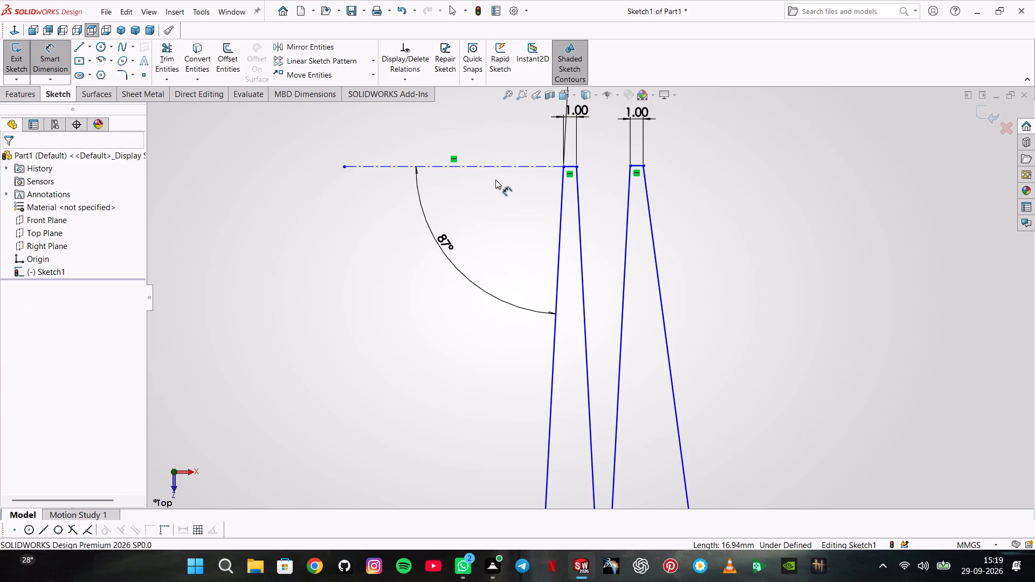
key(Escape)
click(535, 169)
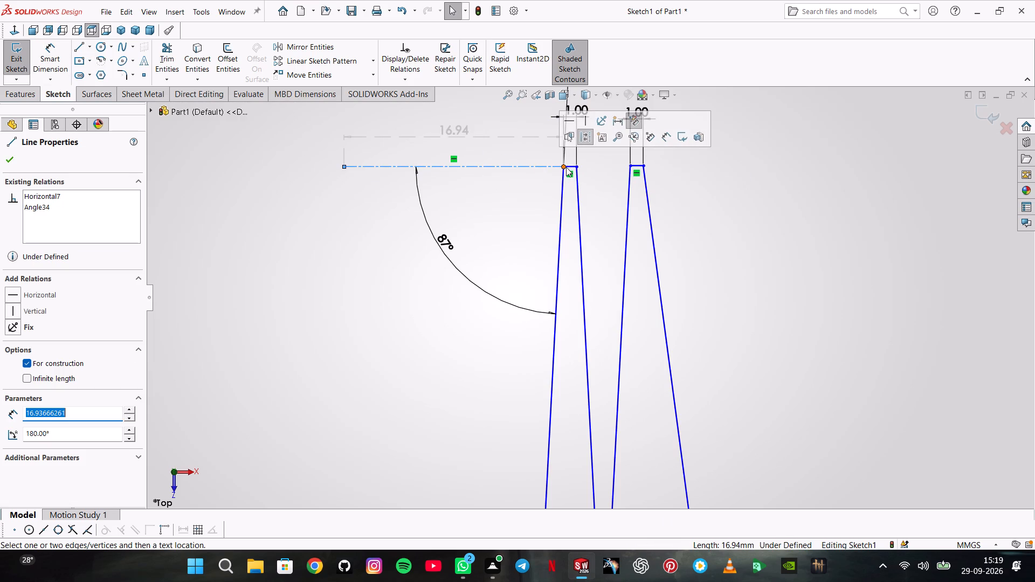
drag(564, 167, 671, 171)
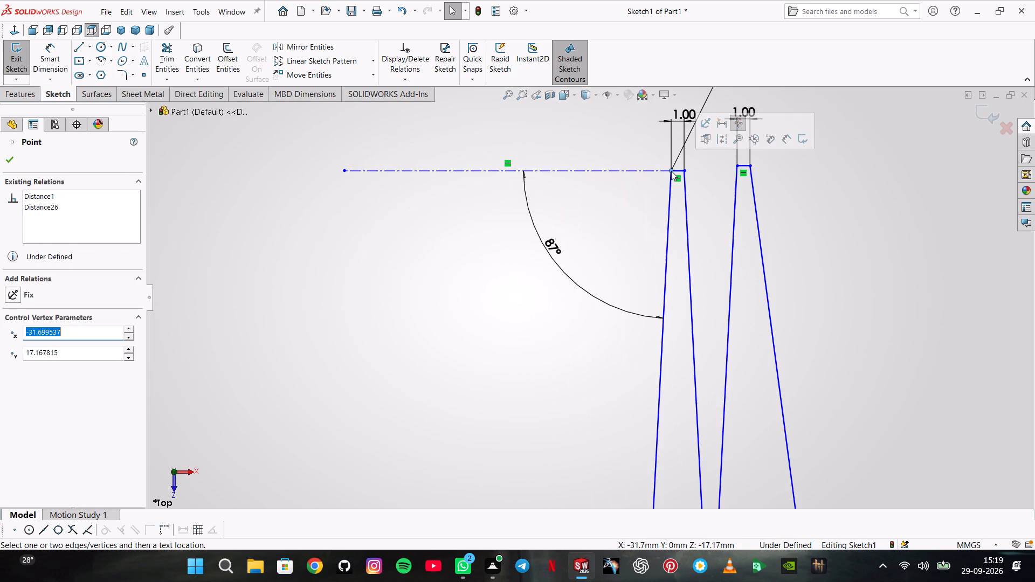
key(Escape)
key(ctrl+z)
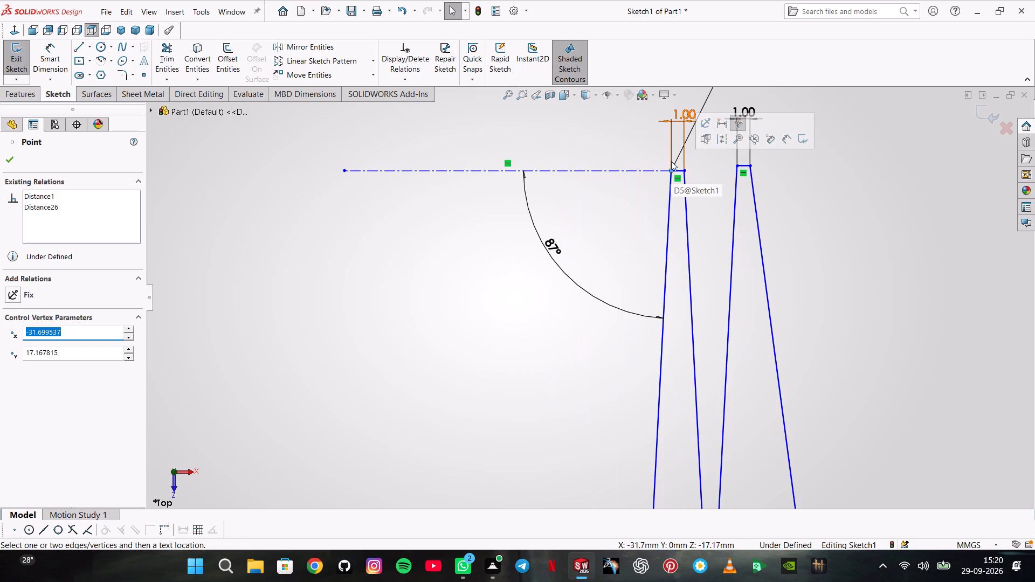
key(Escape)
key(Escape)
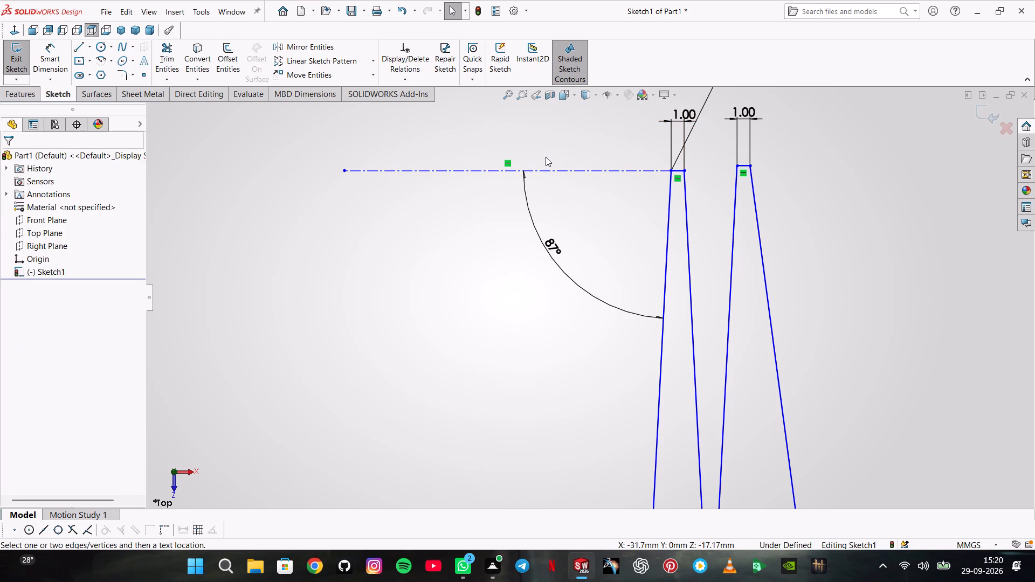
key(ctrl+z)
Delete the horizontal construction line at the first top tip together with its 87° angle dimension.
click(514, 166)
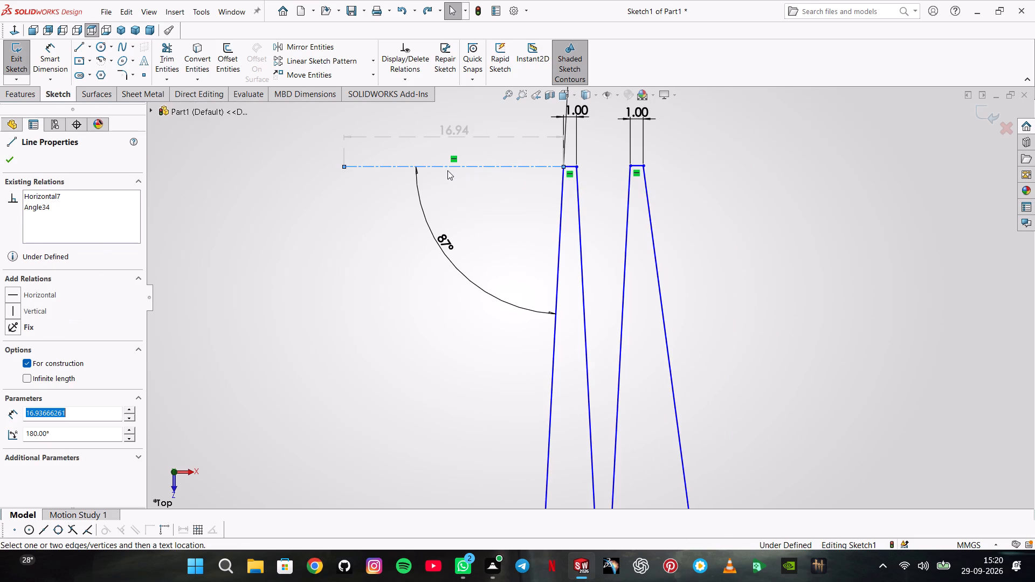
key(Escape)
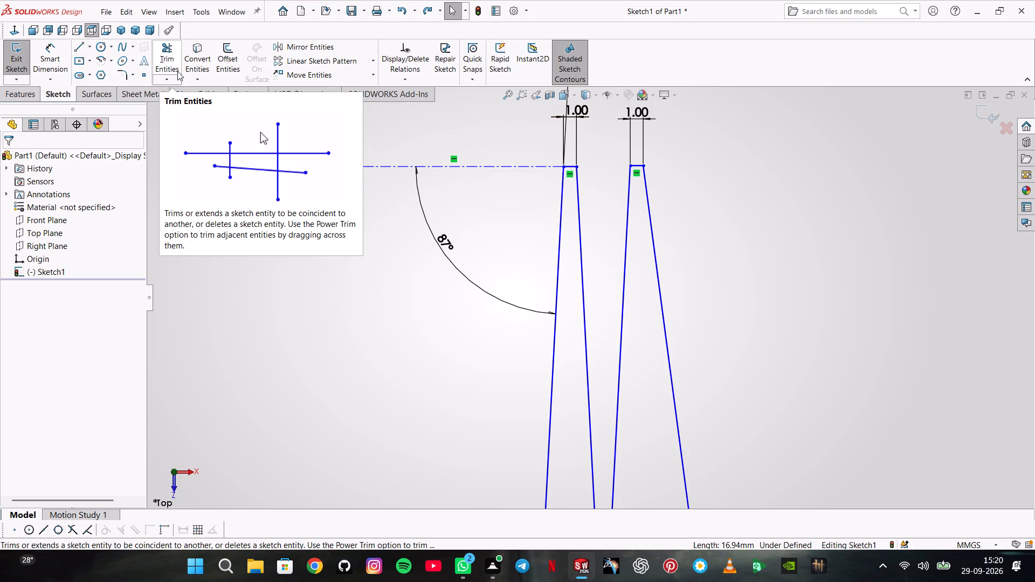
click(488, 168)
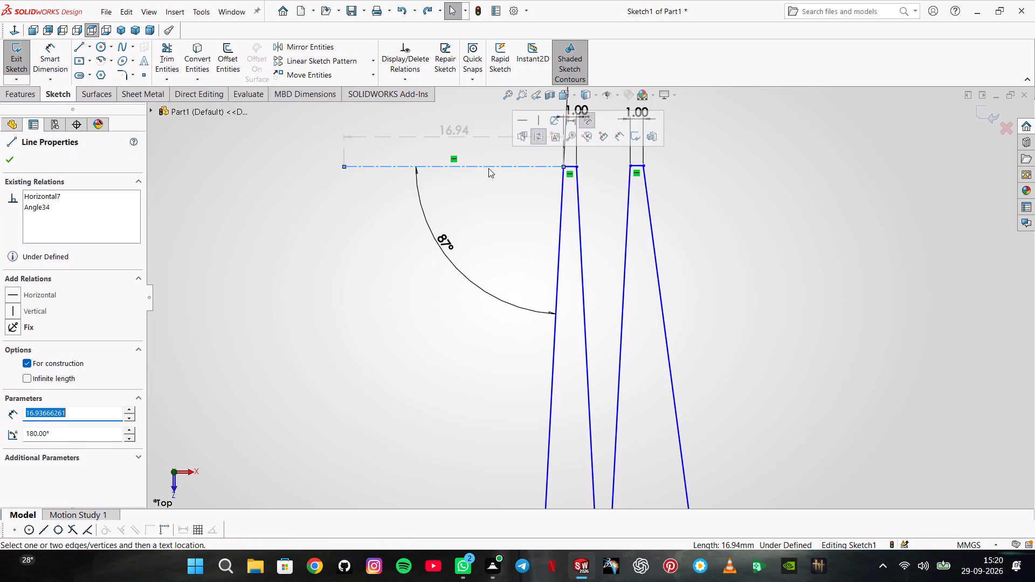
key(Delete)
key(Return)
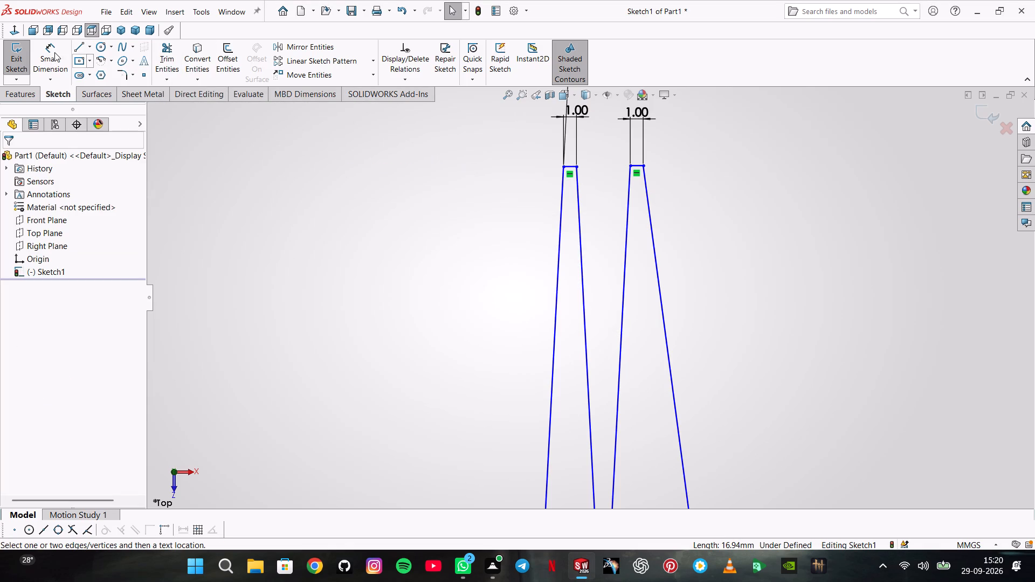
Draw a long horizontal construction line level with the first top tip, extending beyond both top tips.
click(87, 48)
click(89, 72)
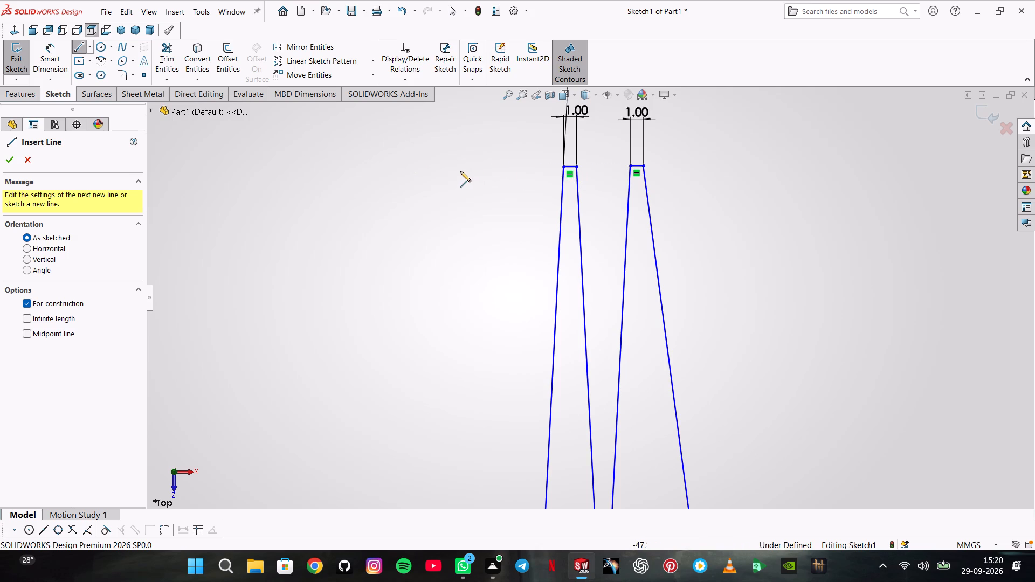
click(352, 165)
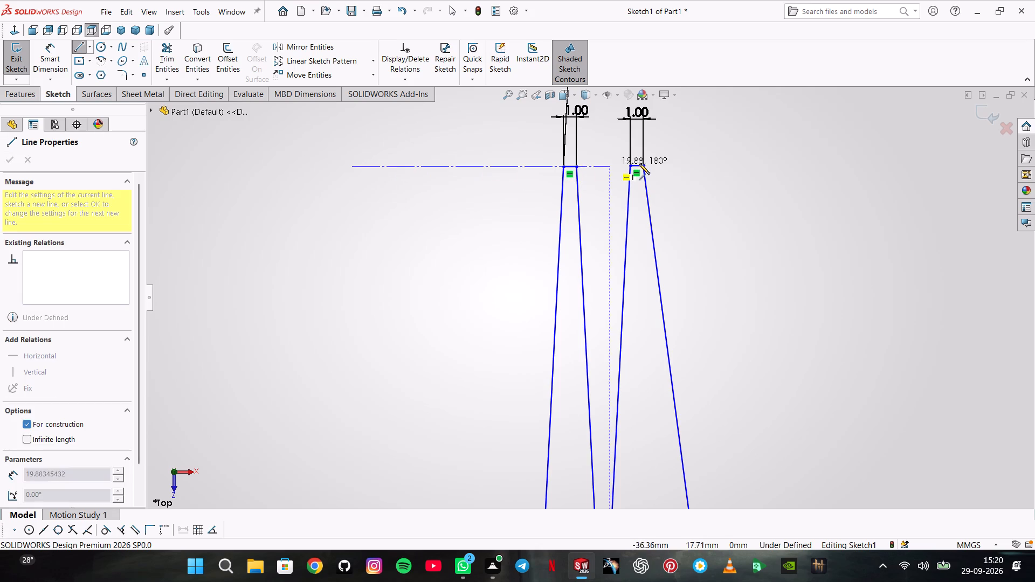
click(897, 169)
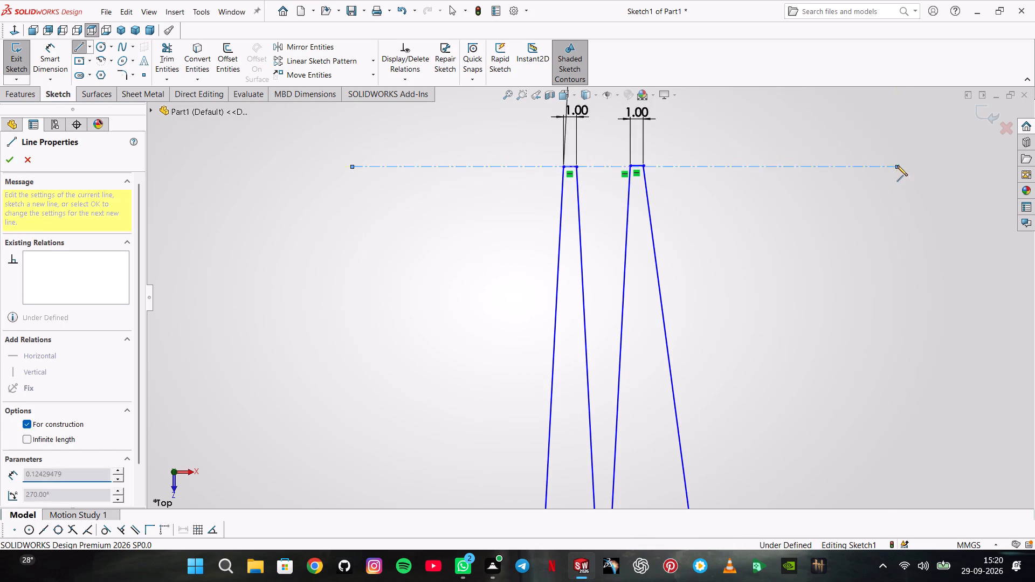
double_click(896, 151)
key(Escape)
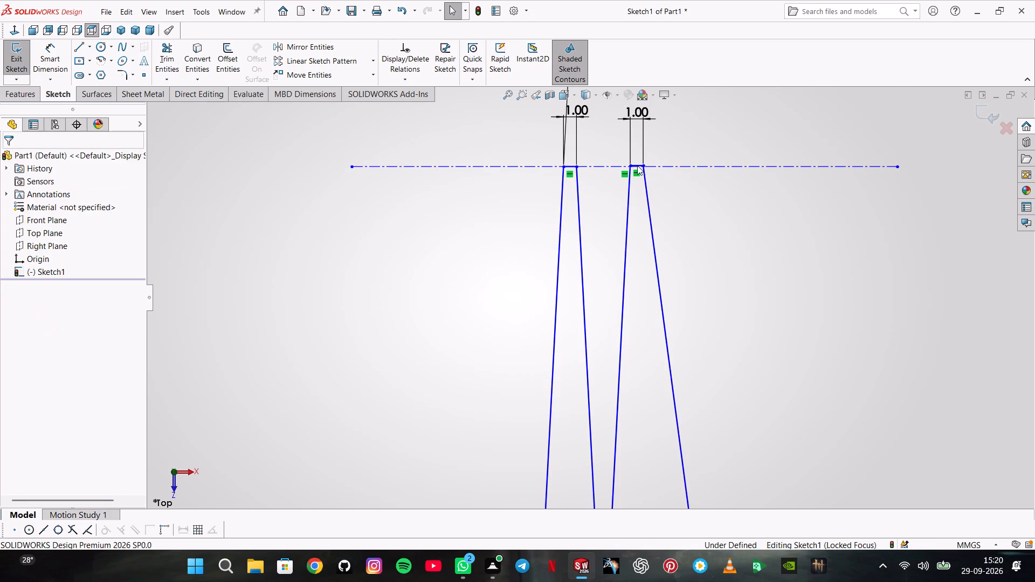
Delete the 1 mm horizontal line forming the second top tip.
click(637, 164)
key(Delete)
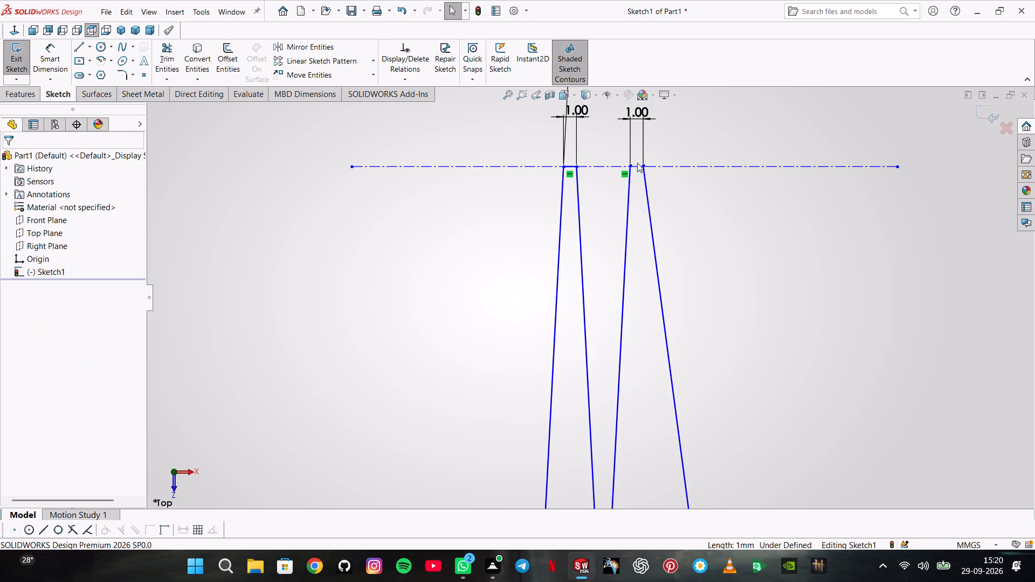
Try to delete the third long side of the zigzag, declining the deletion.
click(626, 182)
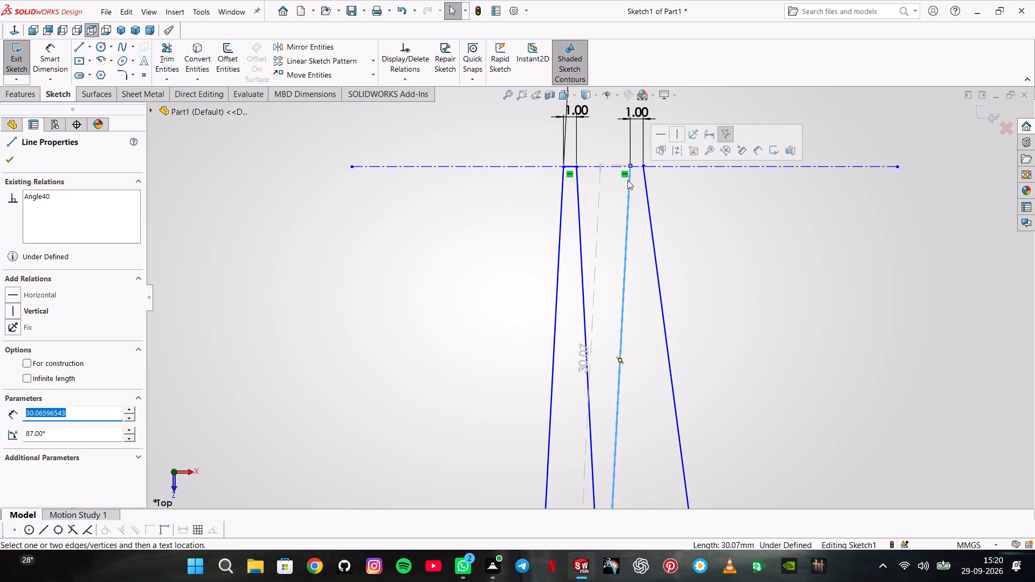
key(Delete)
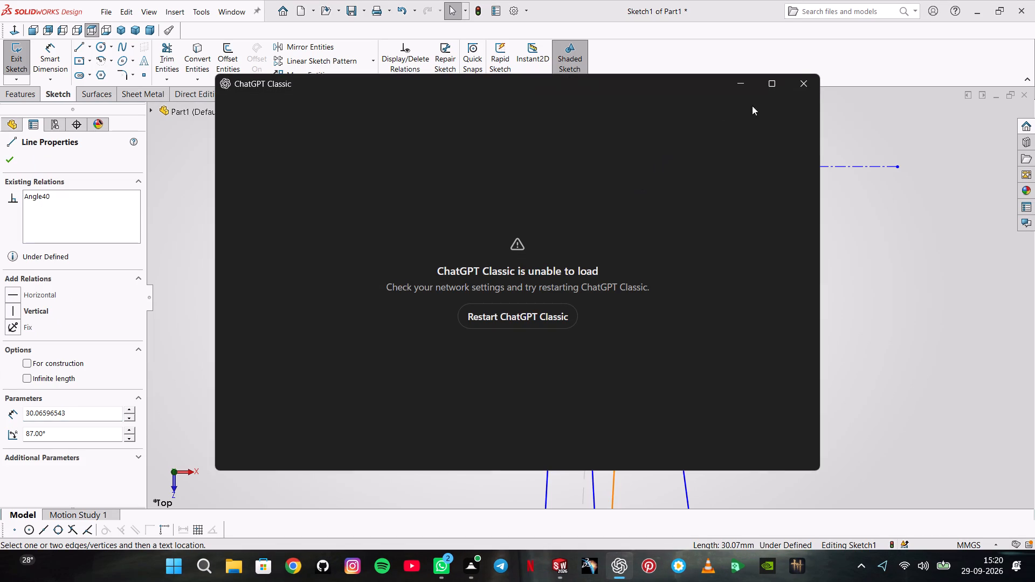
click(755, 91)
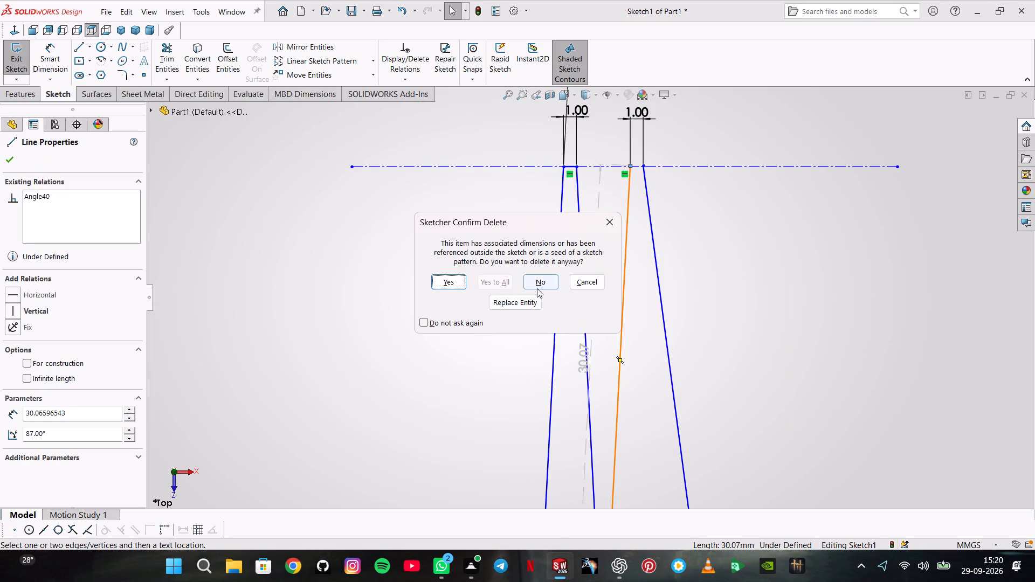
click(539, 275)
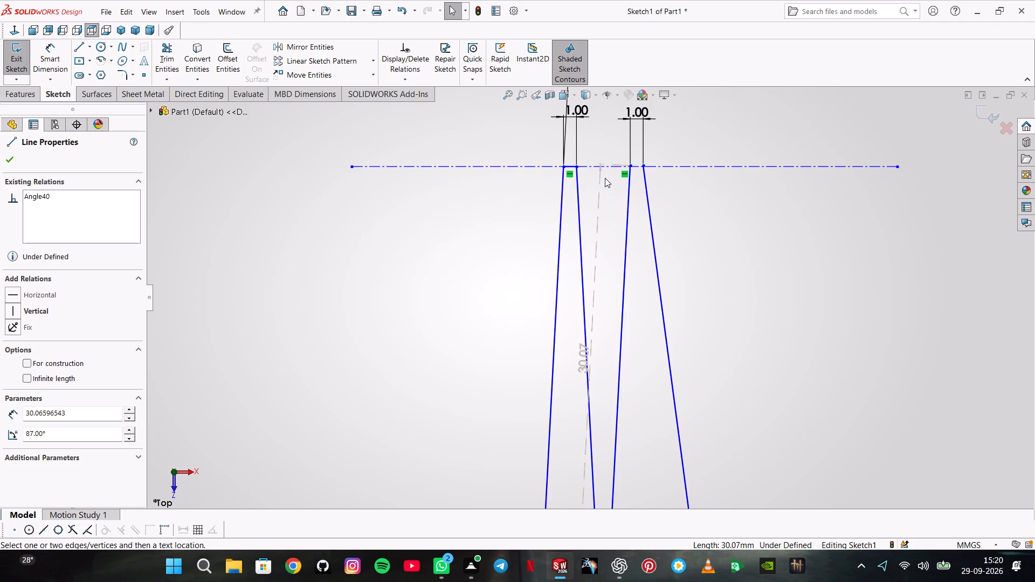
Add an 87° angle dimension between the long horizontal construction line and the zigzag's first long side.
click(58, 56)
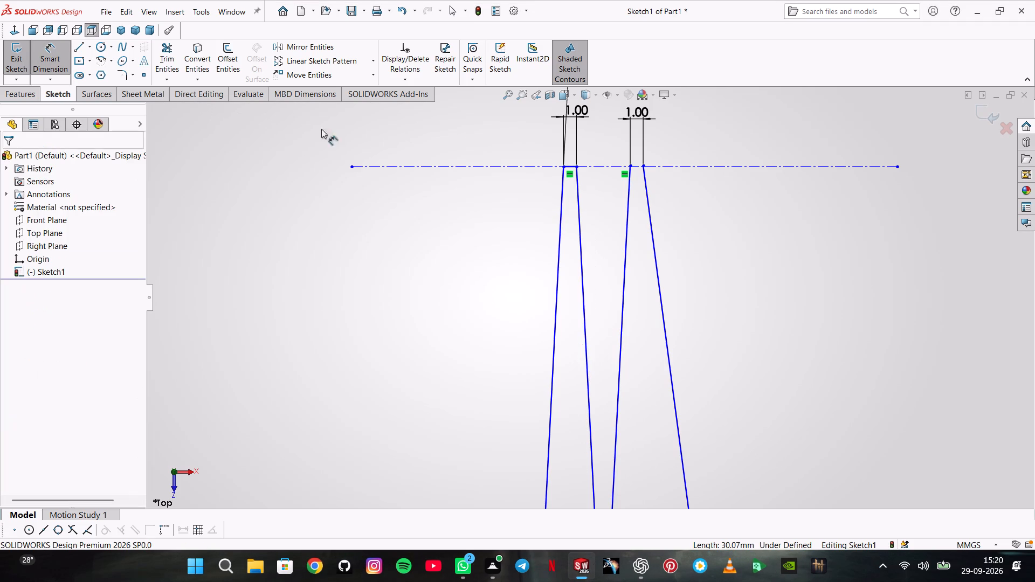
click(457, 165)
click(560, 200)
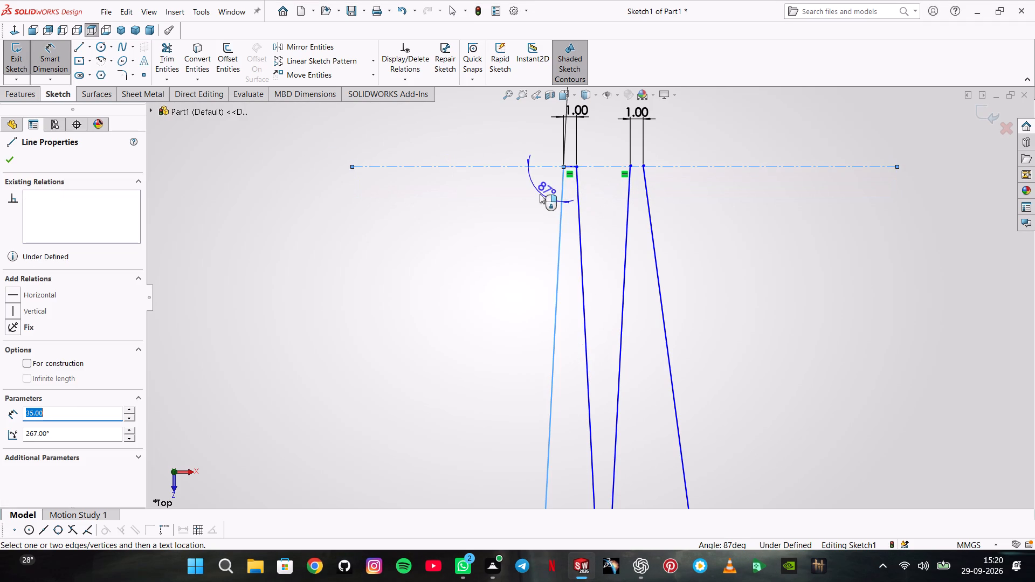
click(540, 193)
key(Return)
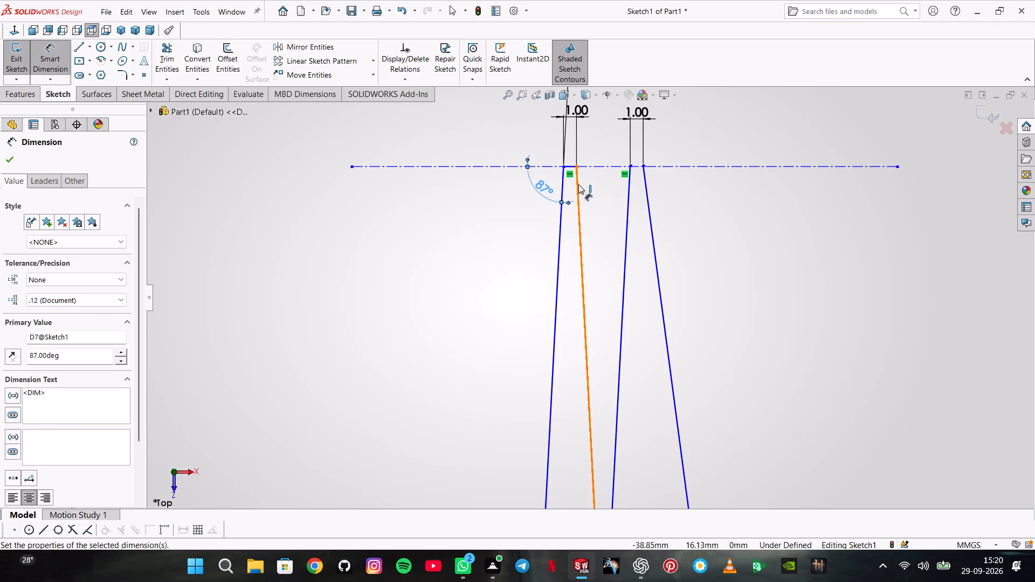
Add a driven angle dimension between the zigzag's second long side and the horizontal construction line.
click(578, 184)
click(597, 197)
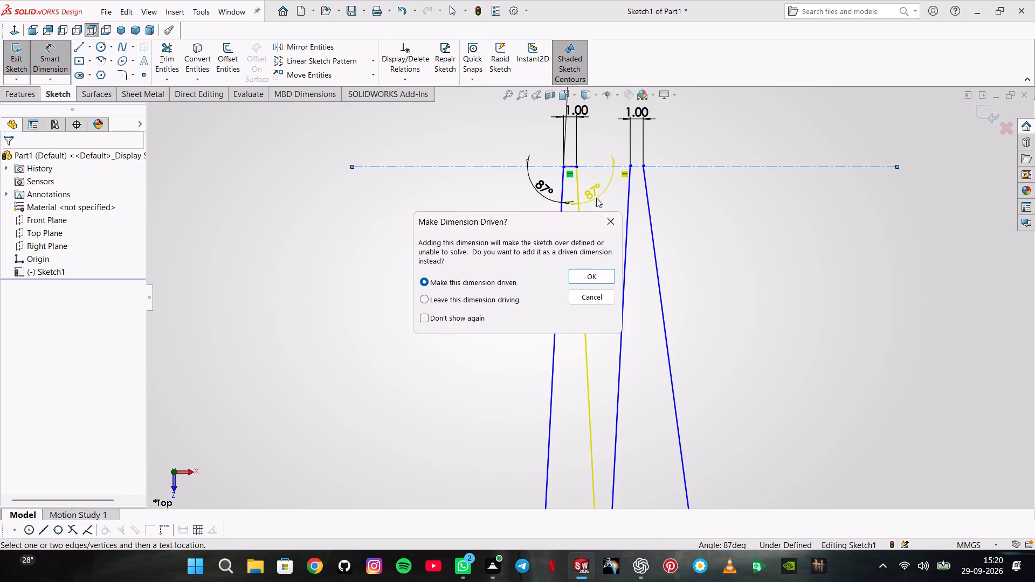
double_click(603, 268)
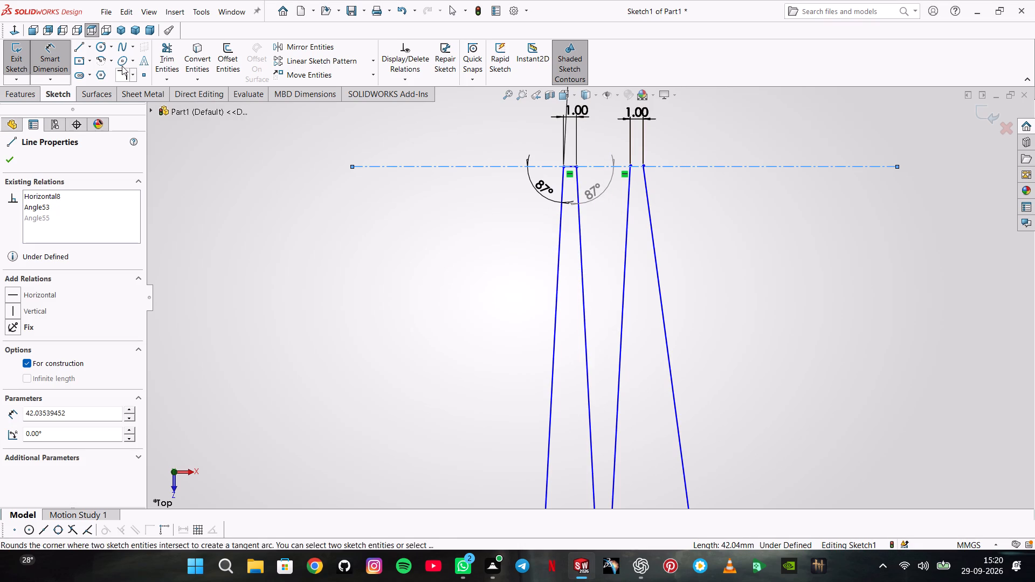
key(Escape)
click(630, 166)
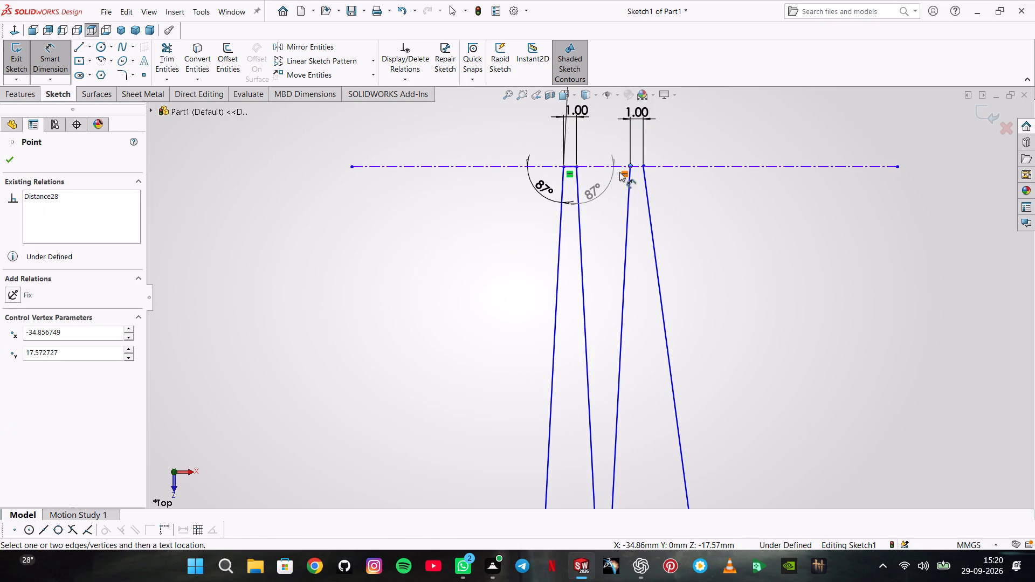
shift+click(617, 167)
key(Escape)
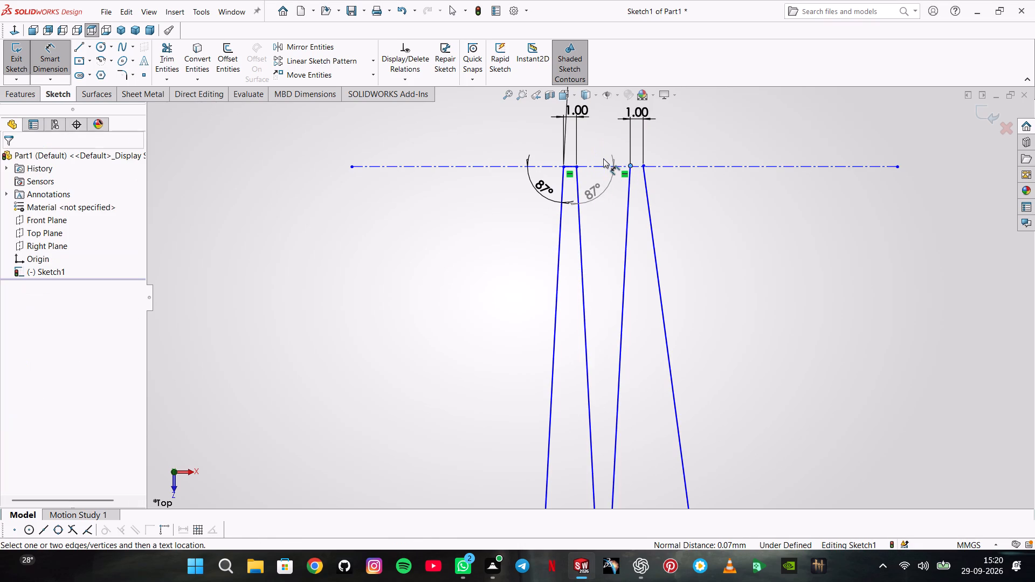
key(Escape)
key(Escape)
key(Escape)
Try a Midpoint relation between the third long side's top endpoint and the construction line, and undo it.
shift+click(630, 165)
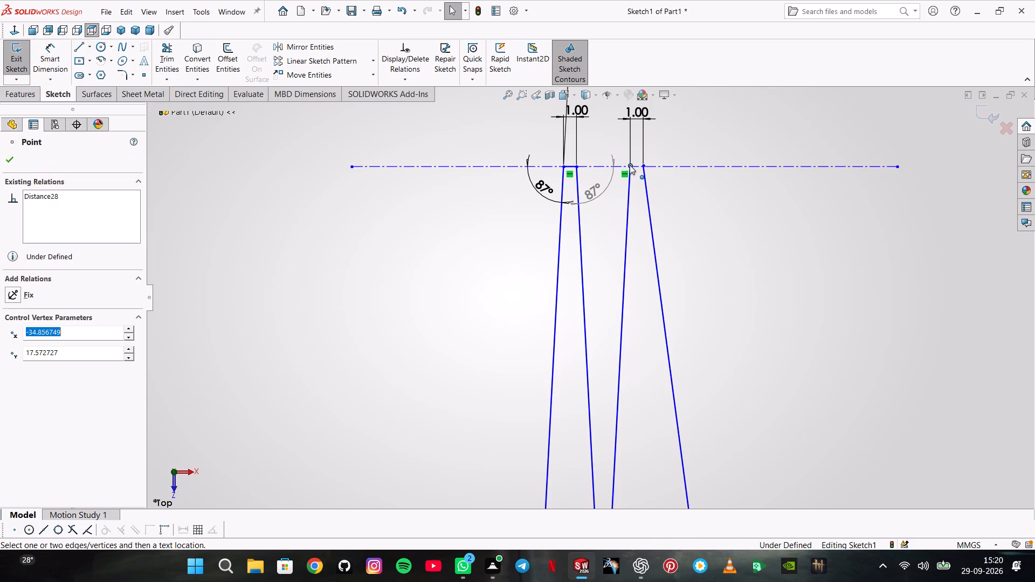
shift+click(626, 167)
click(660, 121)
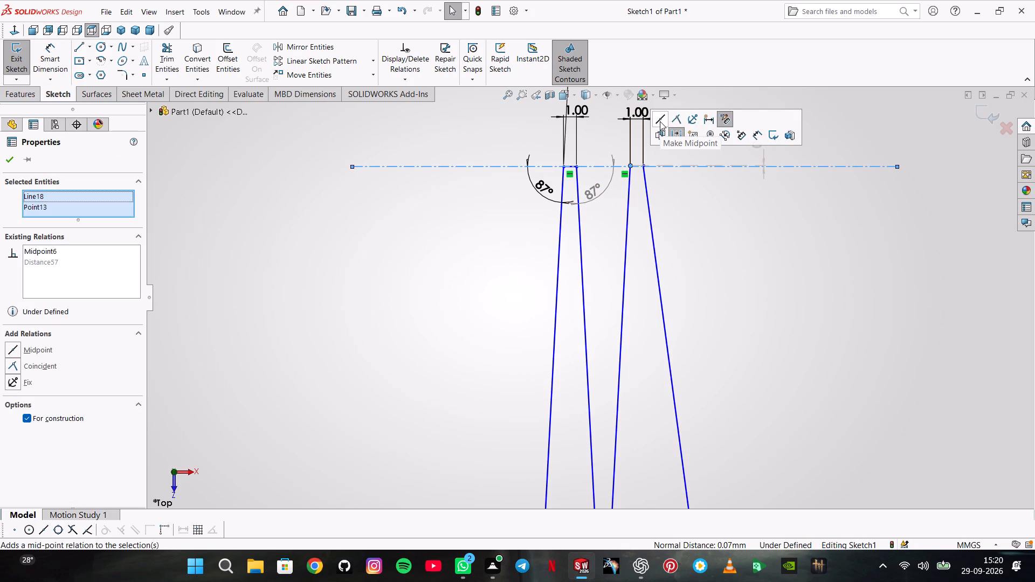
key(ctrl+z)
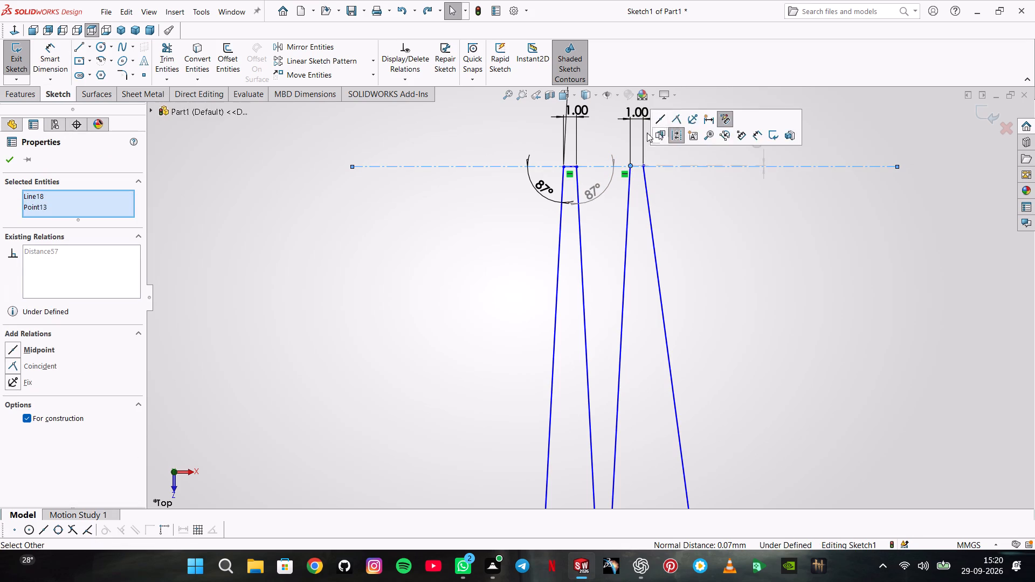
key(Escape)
Dimension the vertical distance from the construction line to the first long side's bottom endpoint as 35 mm.
click(54, 67)
scroll(495, 174, up, 2)
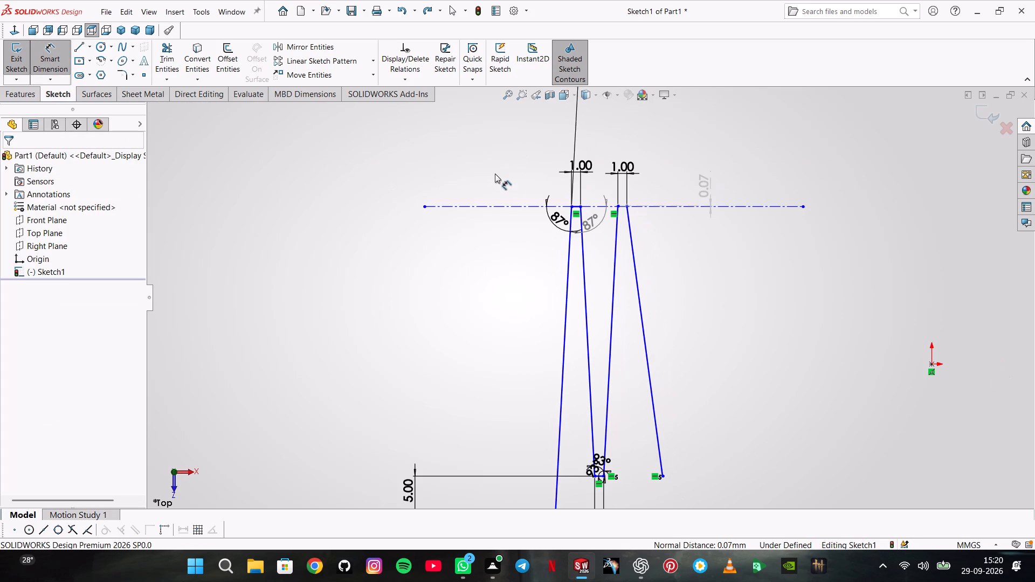
click(499, 207)
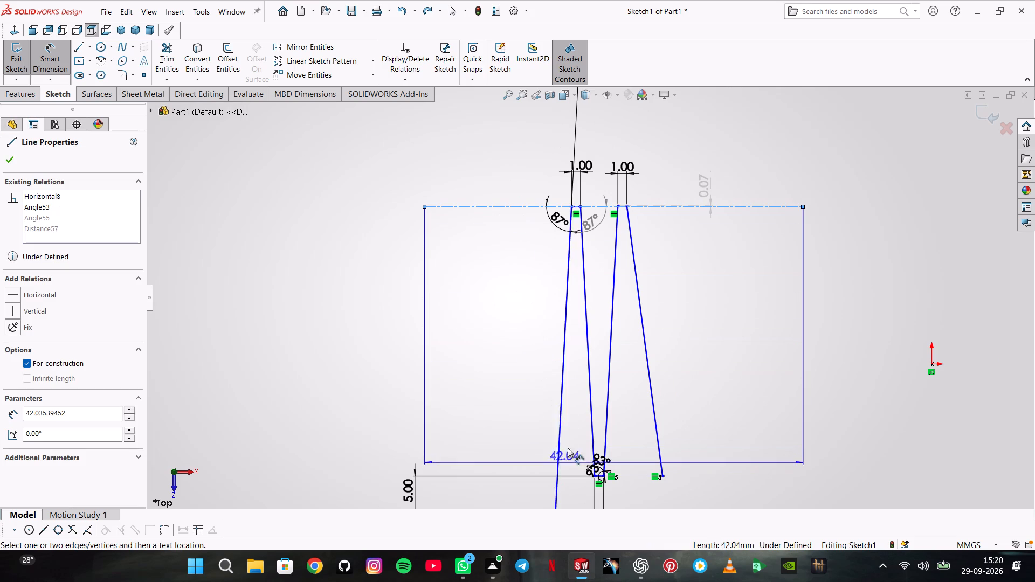
scroll(570, 435, up, 2)
click(564, 453)
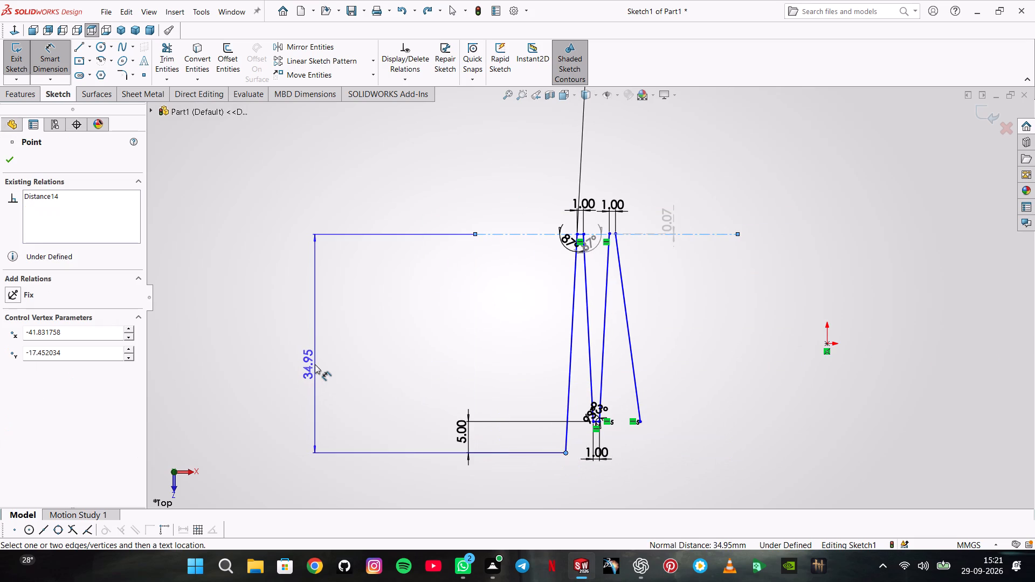
click(315, 363)
text(35)
key(Return)
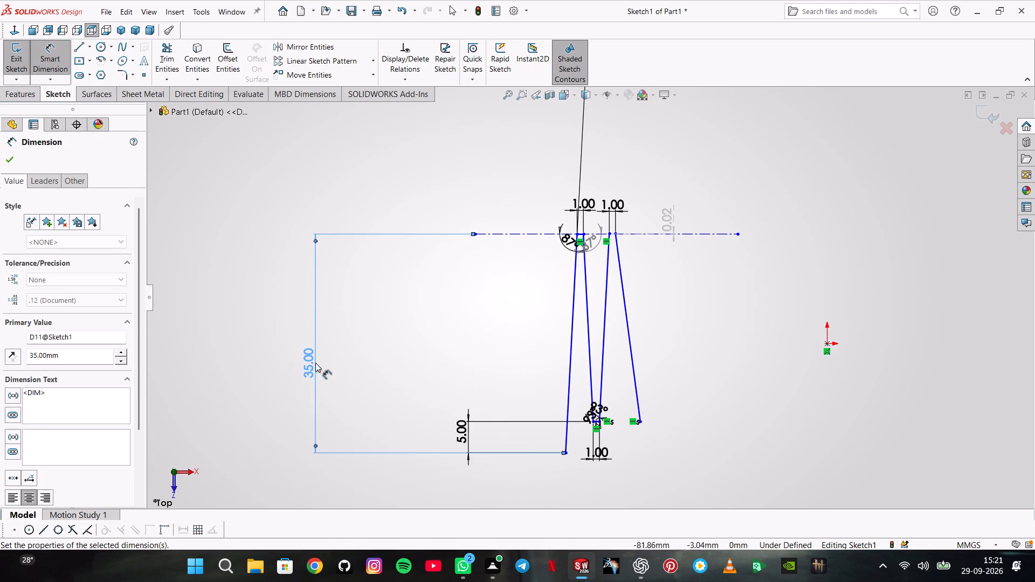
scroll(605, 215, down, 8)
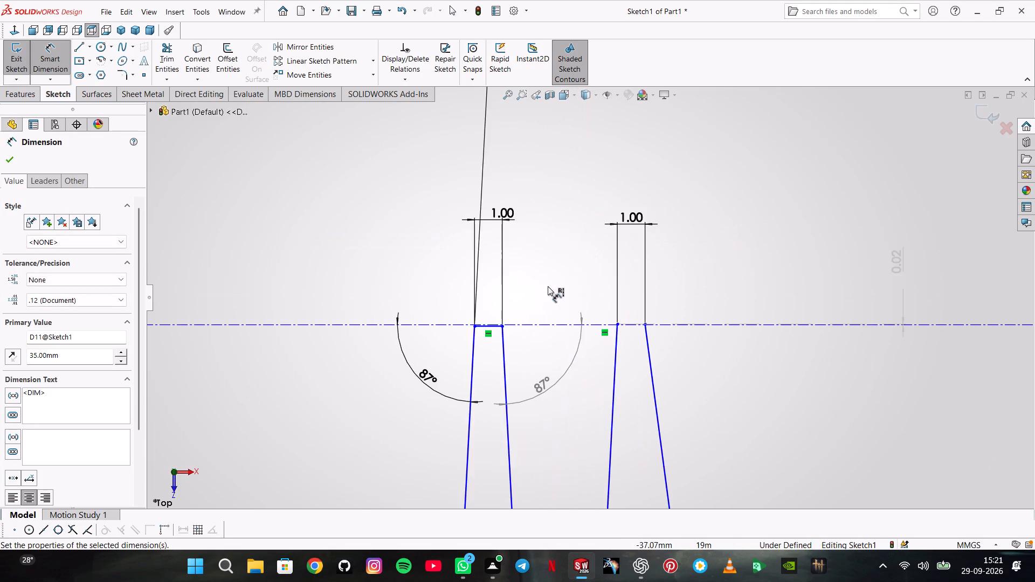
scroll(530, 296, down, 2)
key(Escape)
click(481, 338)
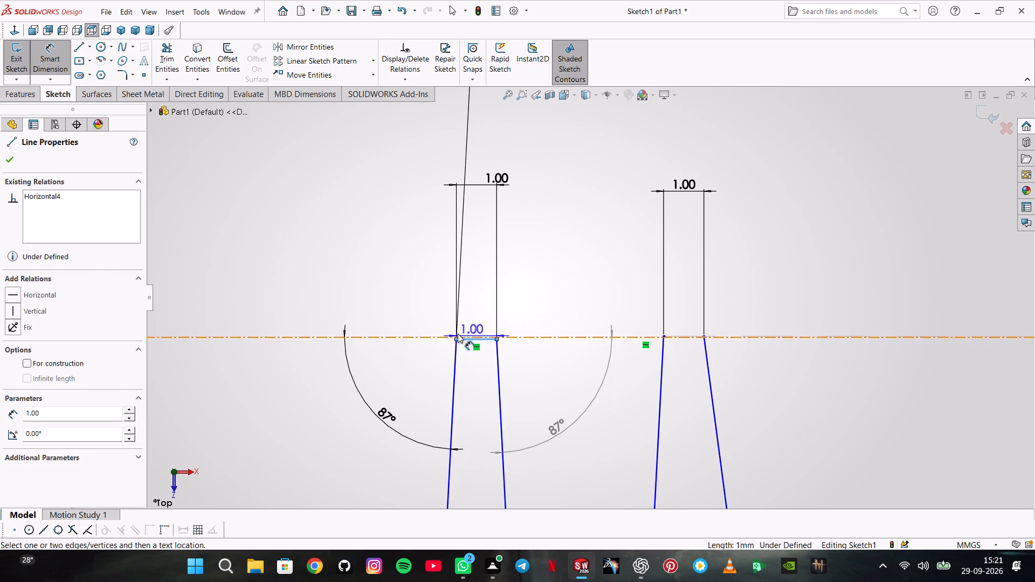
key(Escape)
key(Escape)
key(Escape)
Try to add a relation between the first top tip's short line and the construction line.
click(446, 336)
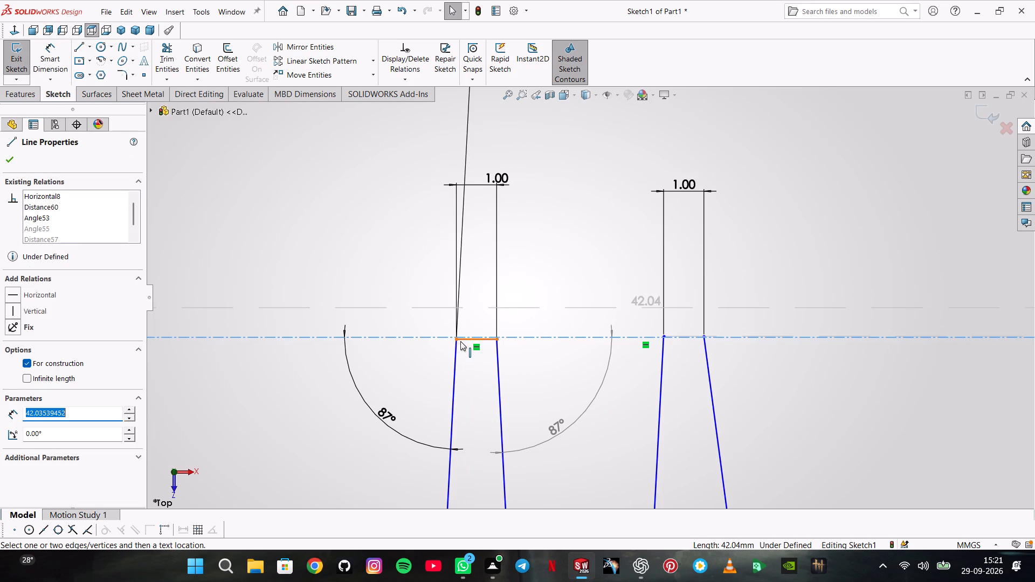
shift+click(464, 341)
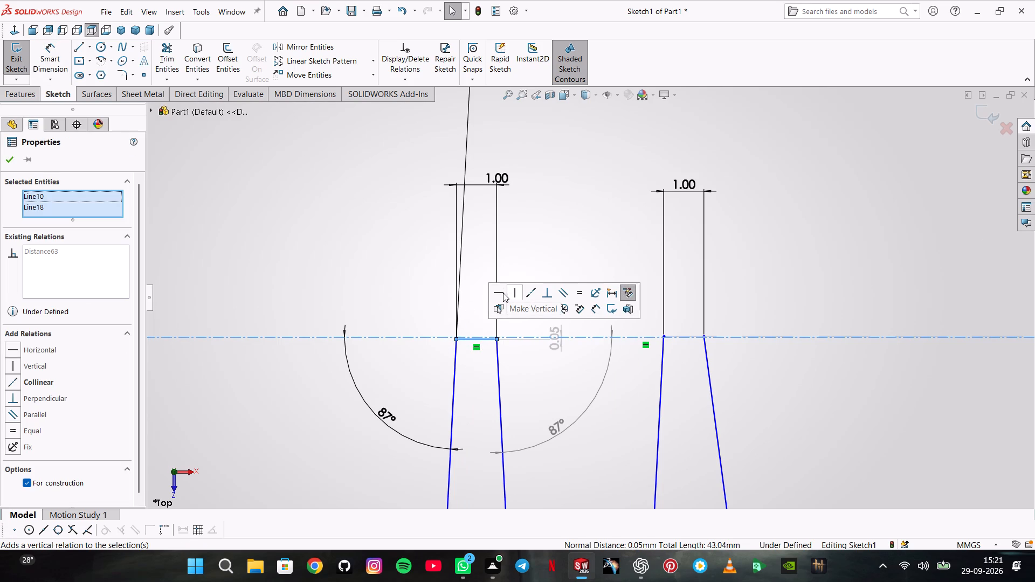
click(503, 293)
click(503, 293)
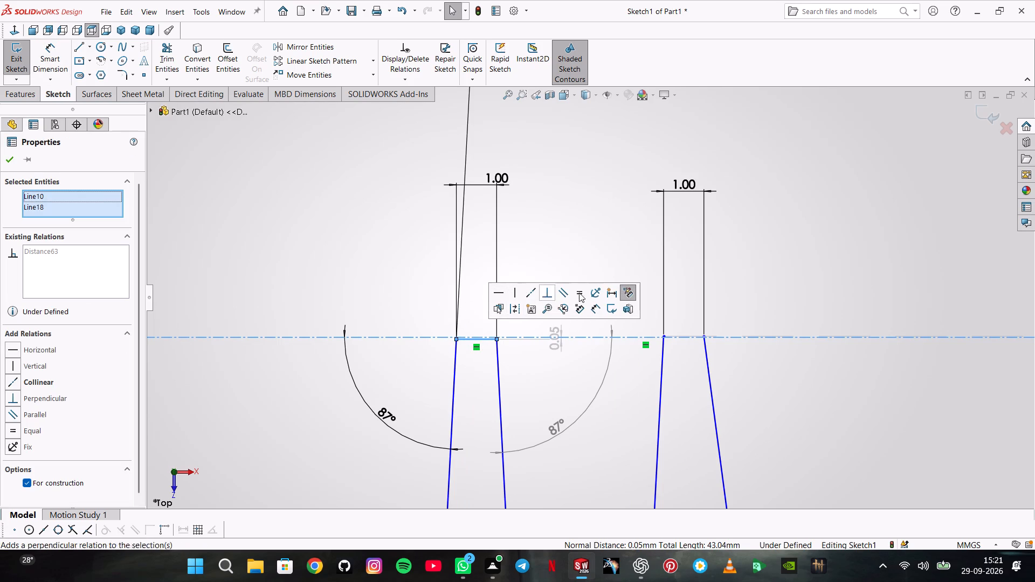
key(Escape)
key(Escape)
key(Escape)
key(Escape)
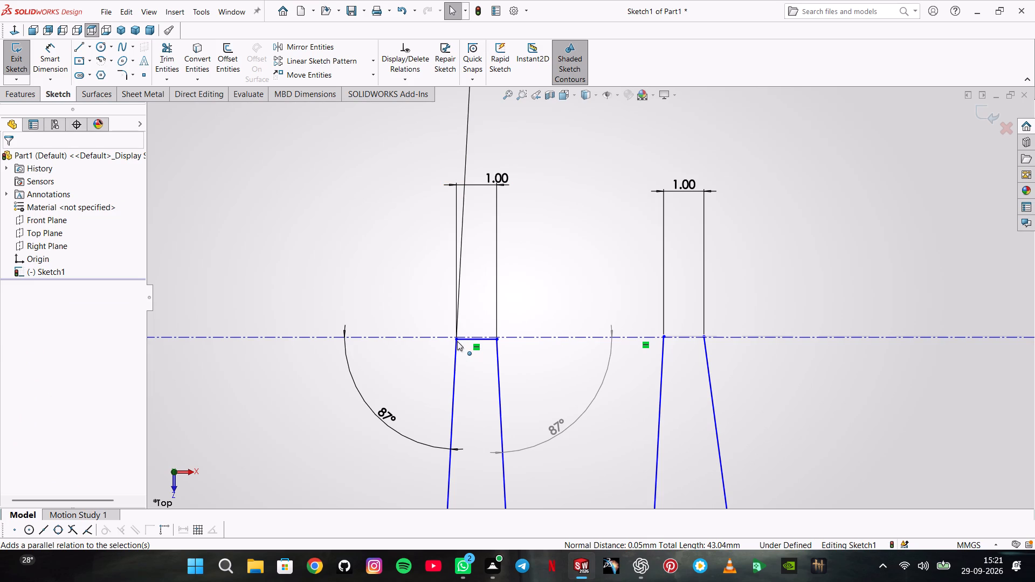
Make the first top tip's endpoint on the first long side coincident with the construction line.
click(457, 341)
shift+click(447, 338)
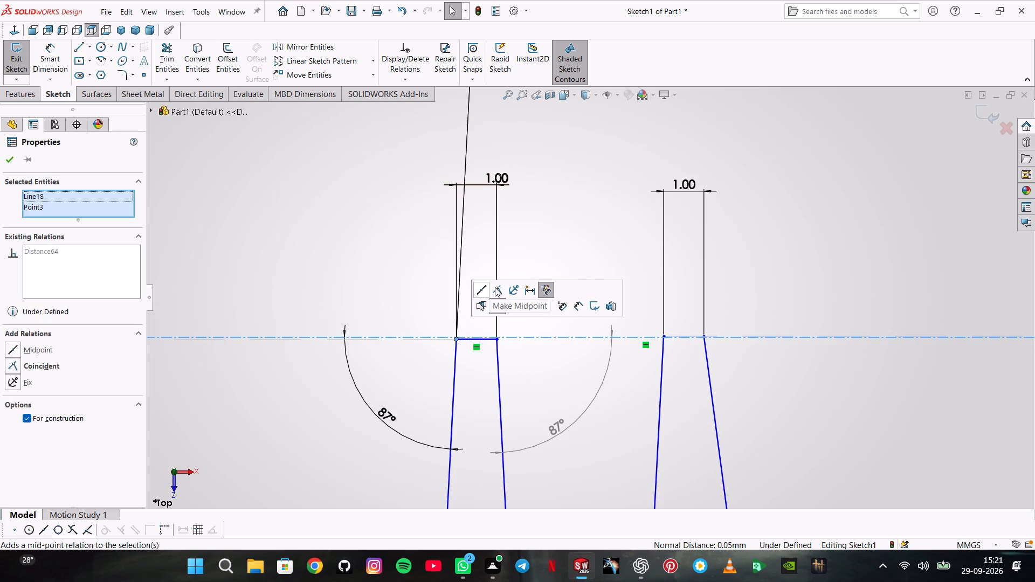
click(494, 288)
click(351, 244)
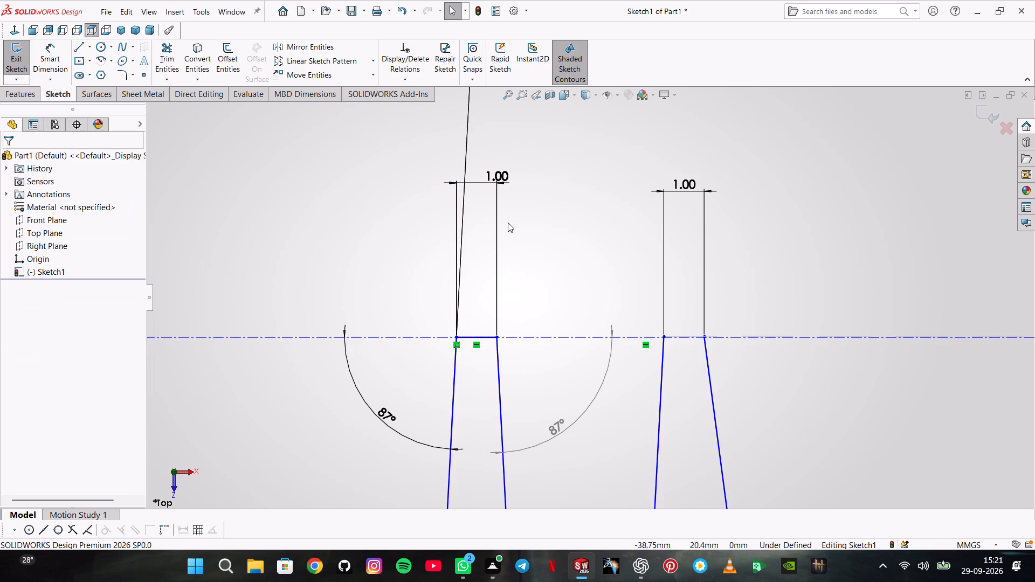
Delete the 80 mm dimension between the first top tip and the separate vertical line.
scroll(571, 204, up, 7)
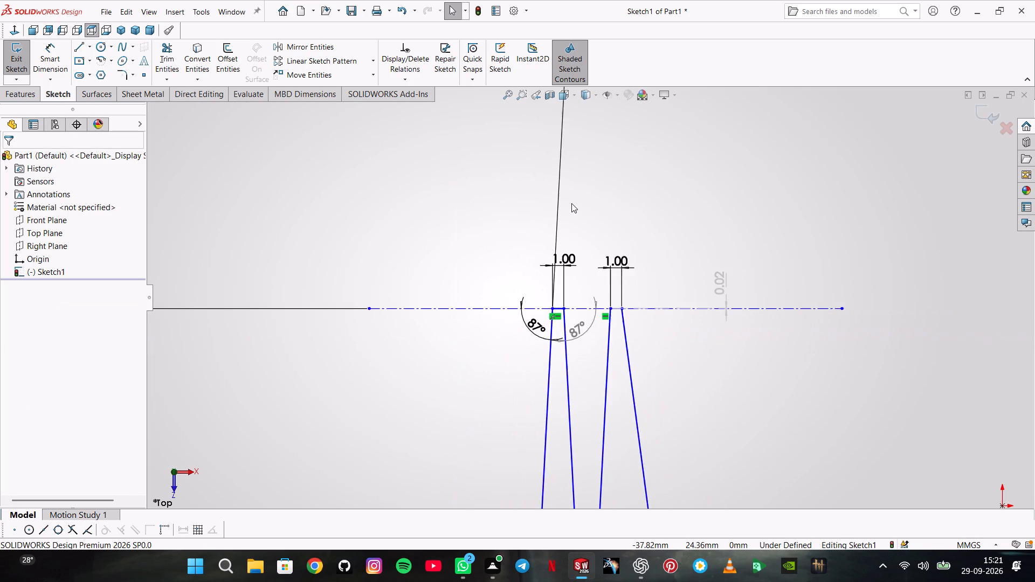
scroll(571, 203, up, 5)
click(683, 157)
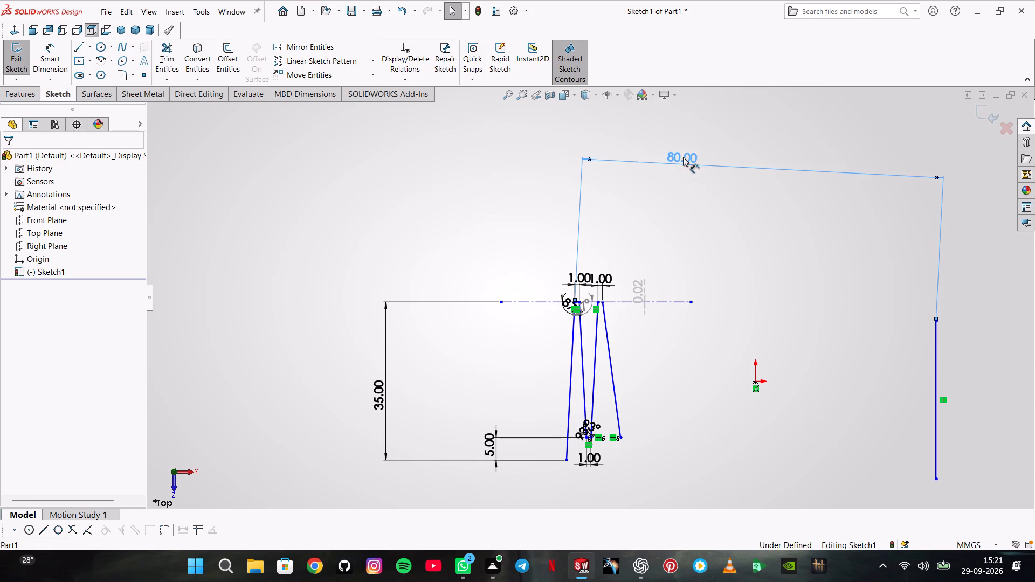
key(Delete)
Add a Midpoint relation between the third long side's top endpoint and the construction line.
scroll(601, 261, down, 4)
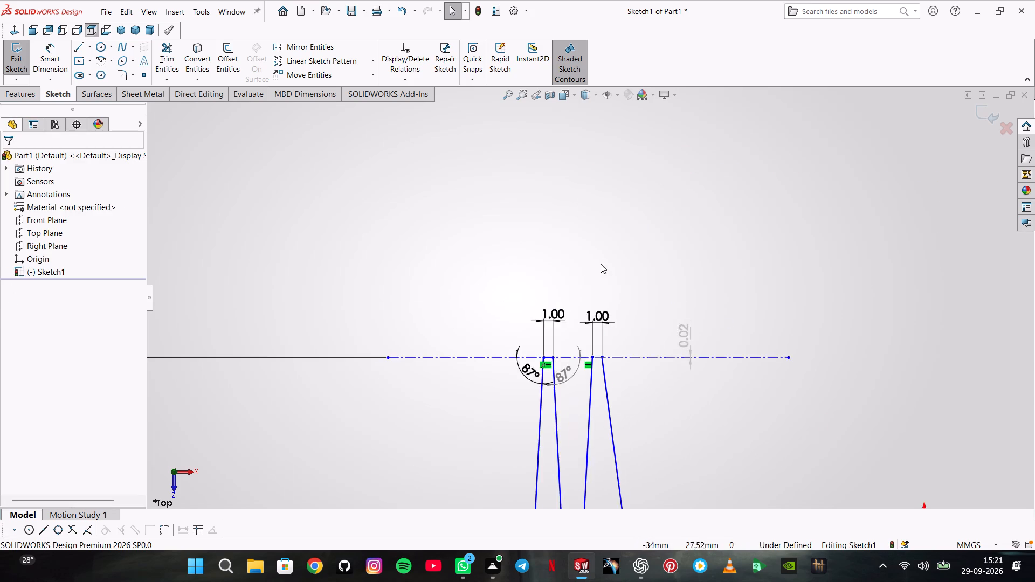
scroll(599, 294, down, 5)
scroll(532, 363, down, 2)
scroll(492, 338, up, 4)
scroll(581, 398, down, 3)
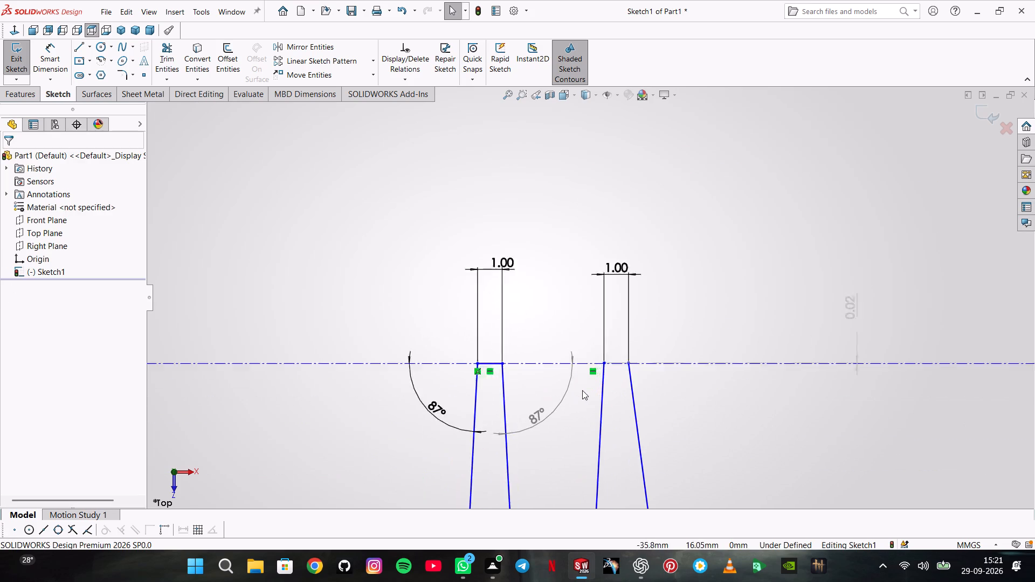
scroll(544, 221, up, 1)
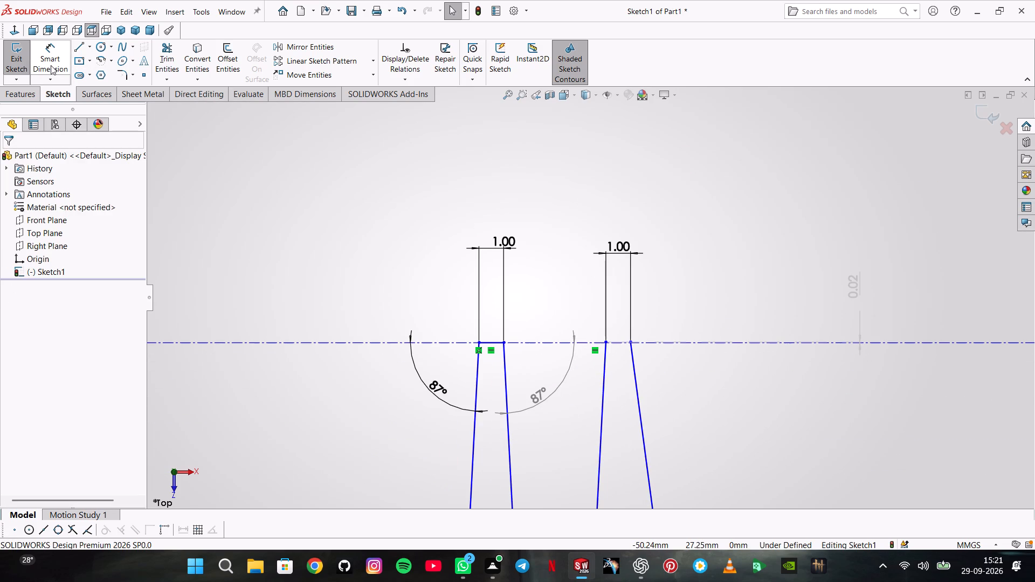
click(51, 65)
key(Escape)
key(Escape)
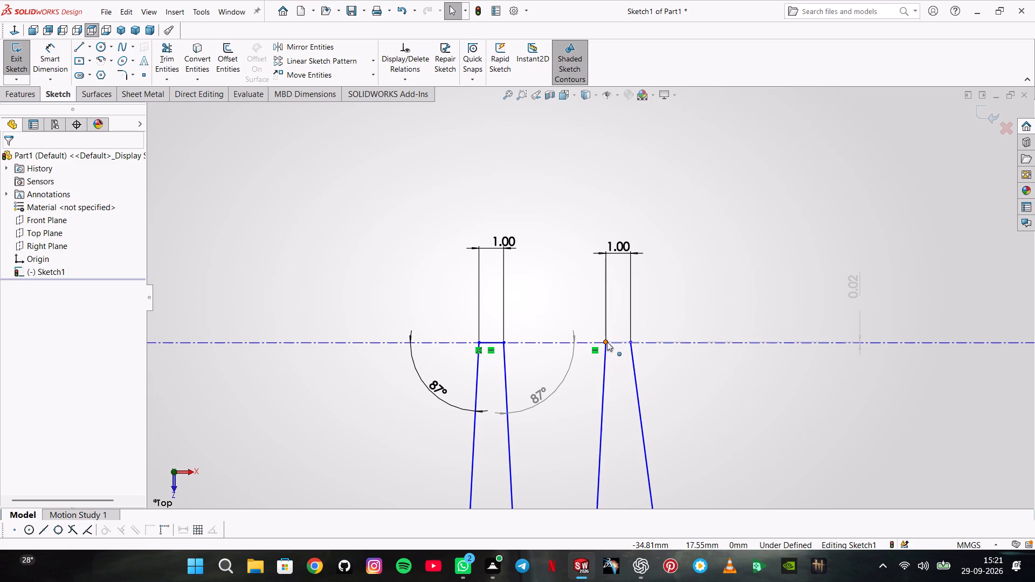
shift+click(607, 342)
shift+click(597, 343)
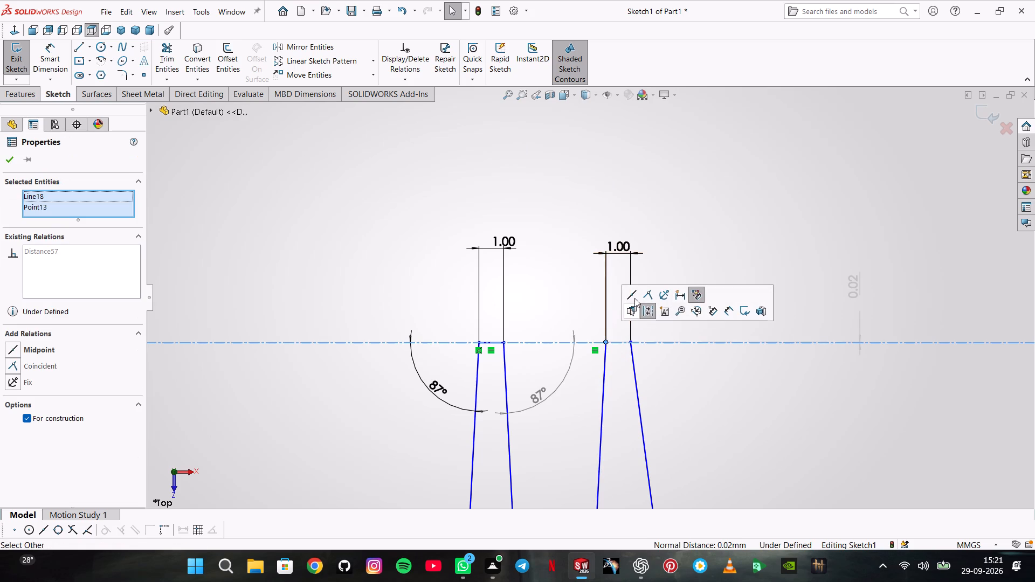
click(634, 298)
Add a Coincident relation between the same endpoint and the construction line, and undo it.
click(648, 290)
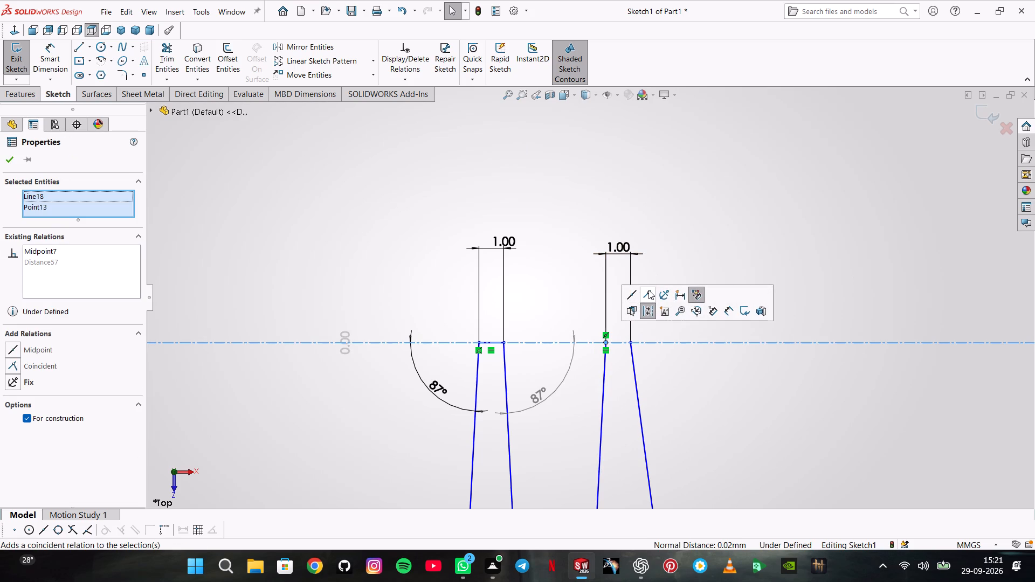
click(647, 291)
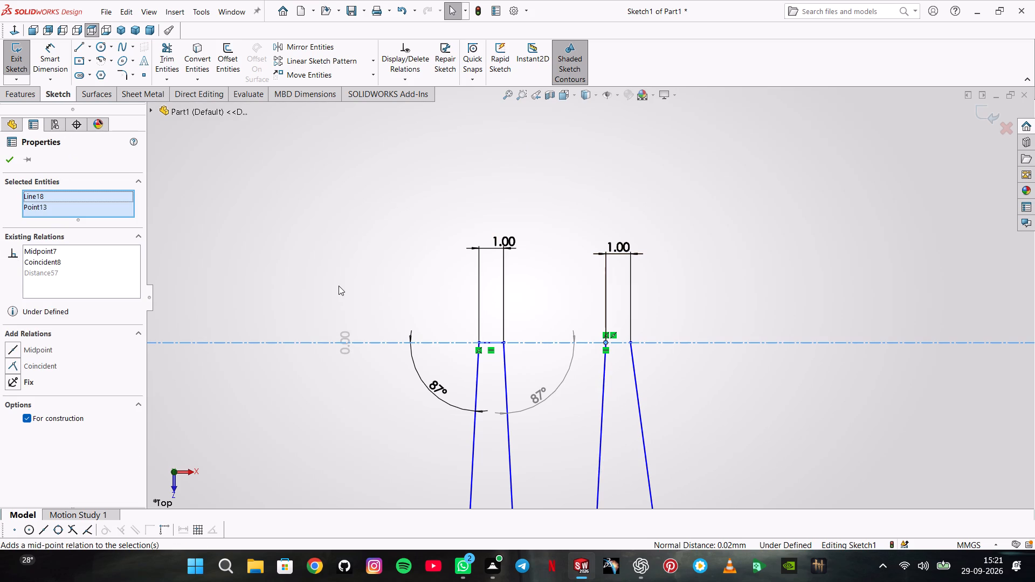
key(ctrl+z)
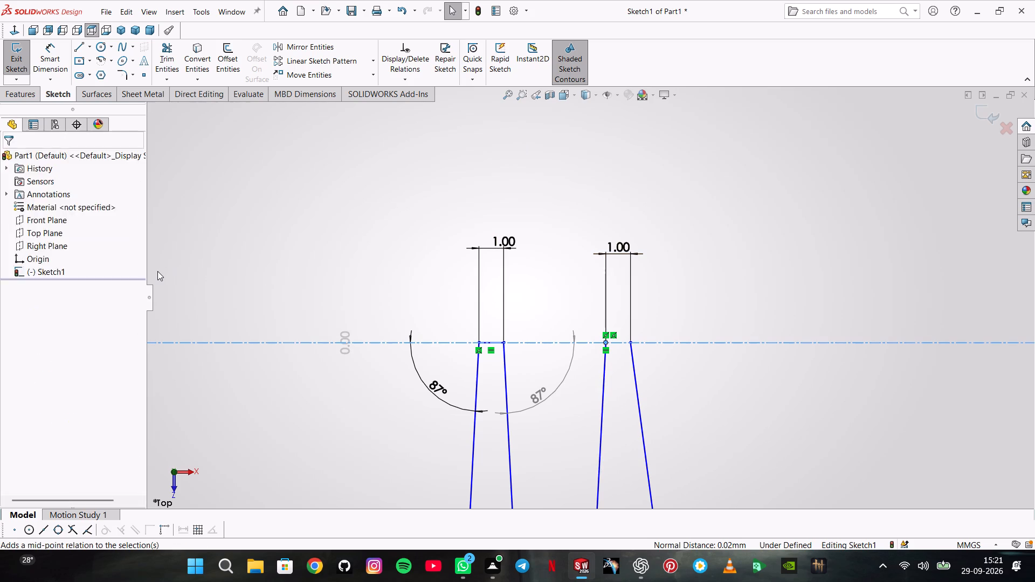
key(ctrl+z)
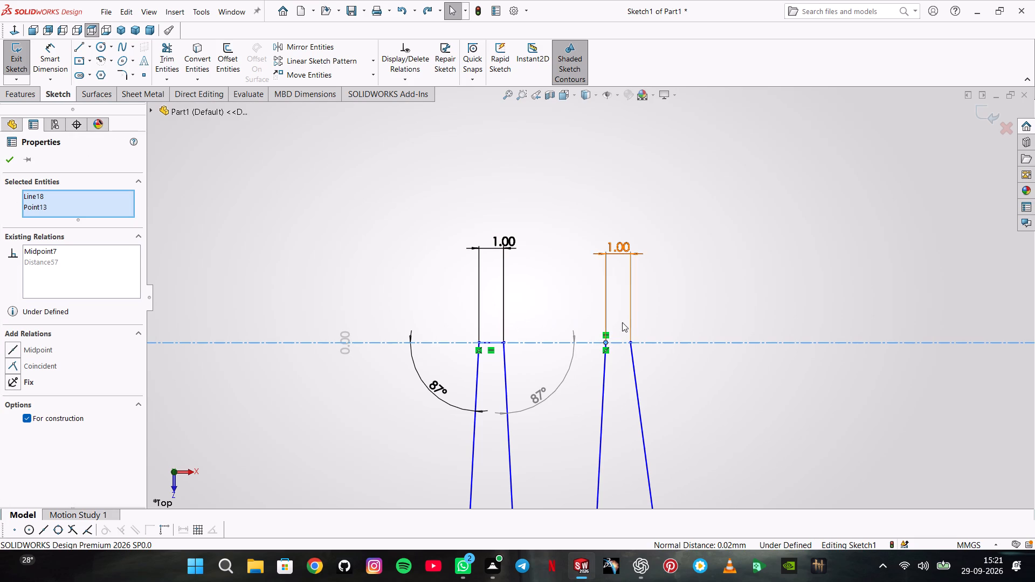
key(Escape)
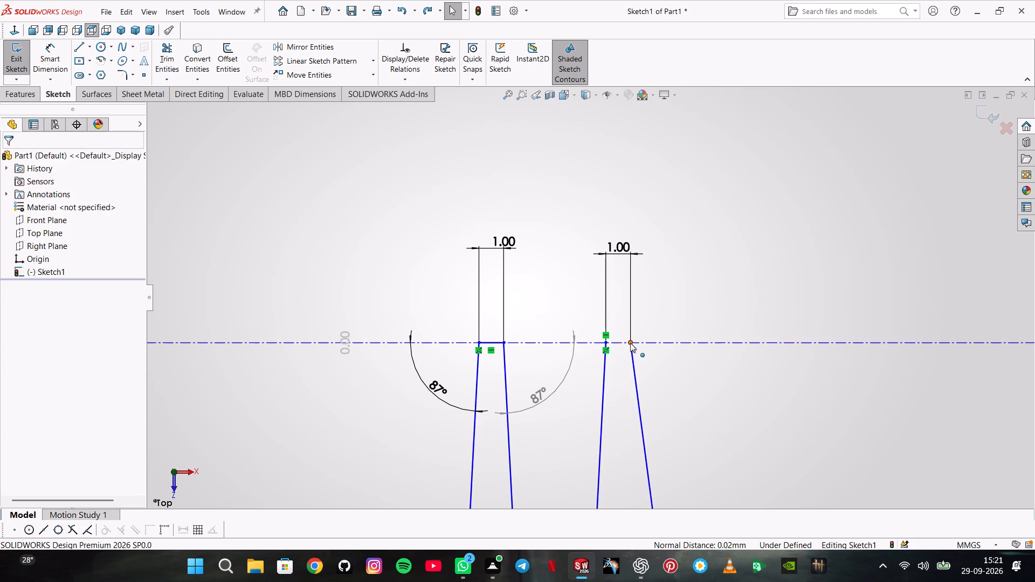
Add a Coincident relation between the fourth long side's top endpoint and the horizontal construction line.
ctrl+click(630, 343)
ctrl+click(638, 343)
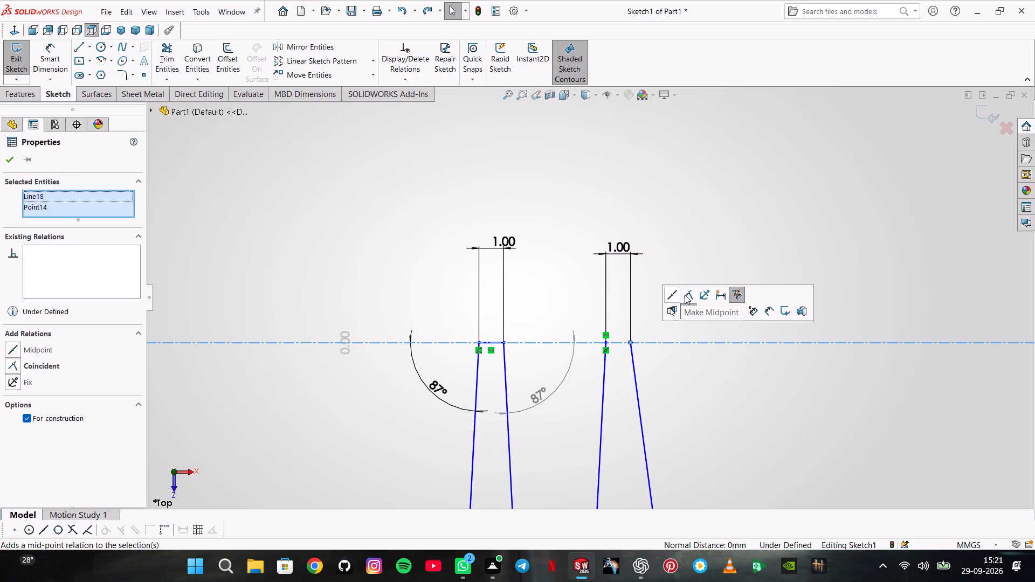
click(688, 296)
click(486, 304)
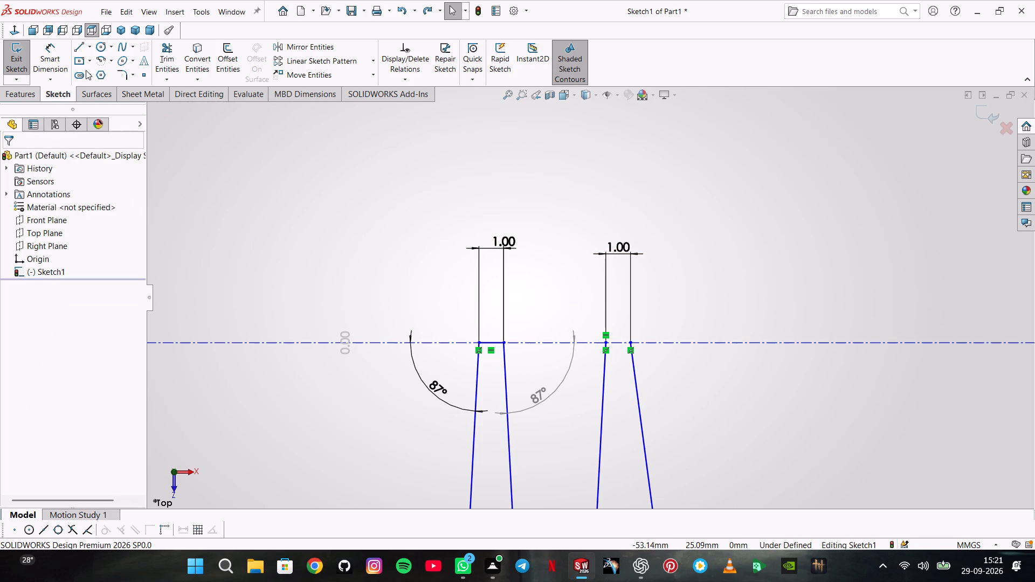
Sketch the second top tip as a 1 mm horizontal line joining the top endpoints of the third and fourth long sides.
click(79, 49)
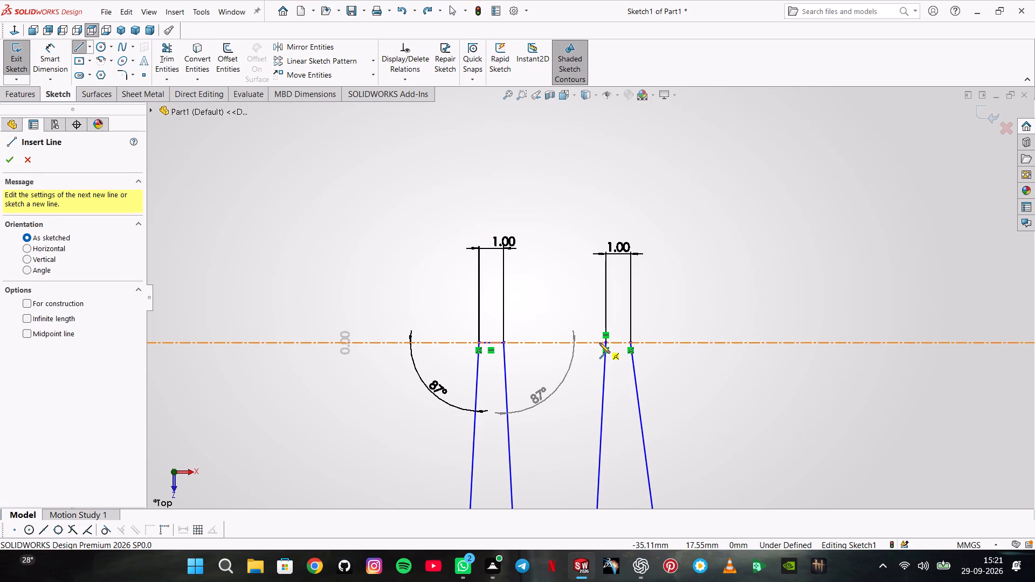
click(603, 343)
click(631, 343)
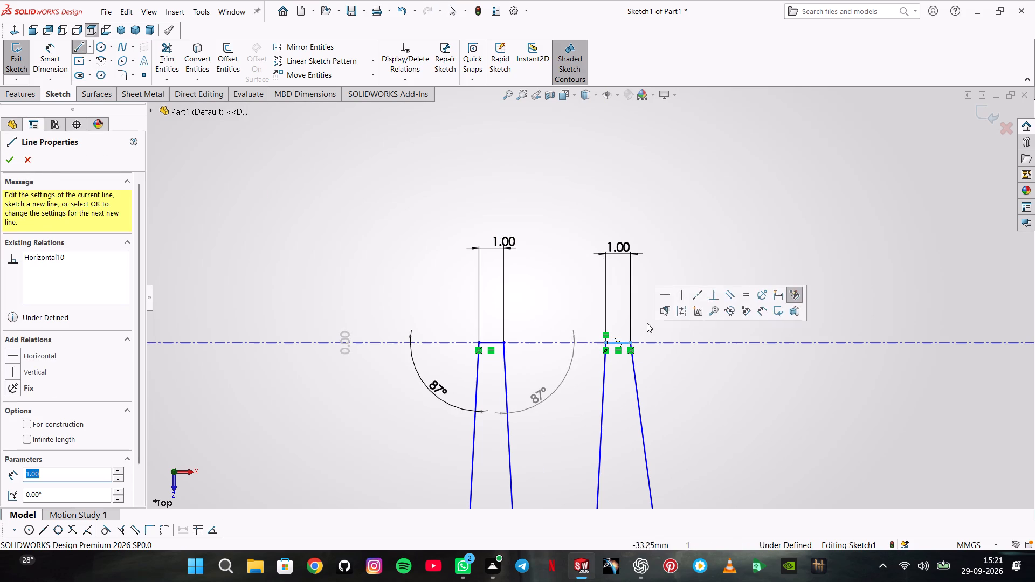
key(Escape)
Add a driven angle dimension between the construction line and the third long side.
click(59, 57)
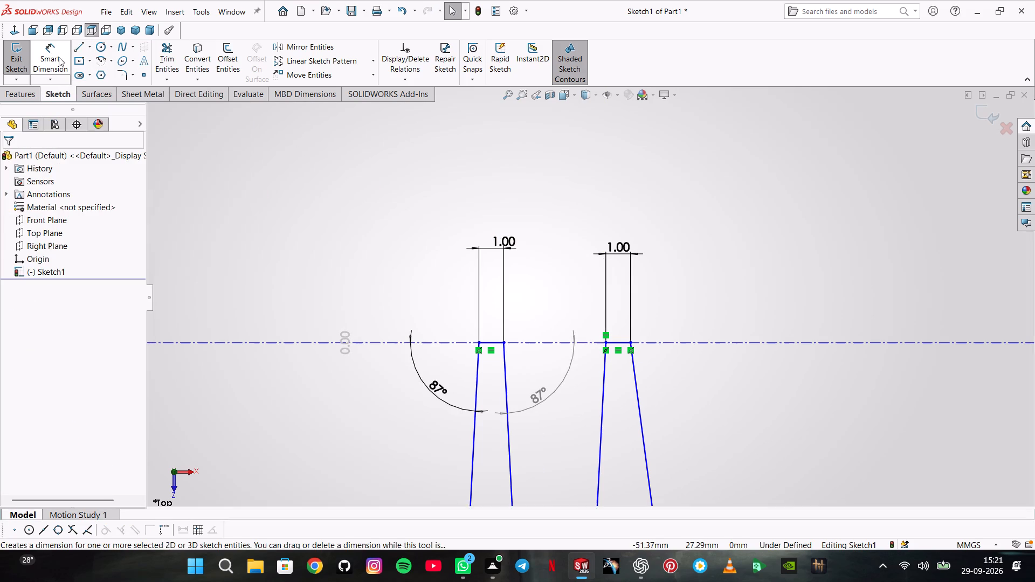
click(561, 342)
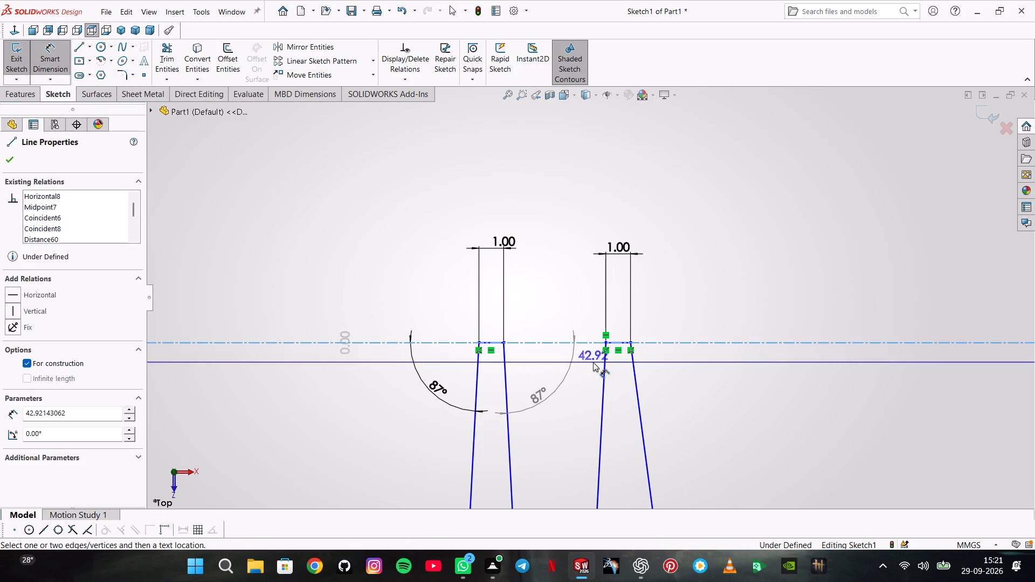
click(603, 368)
click(567, 378)
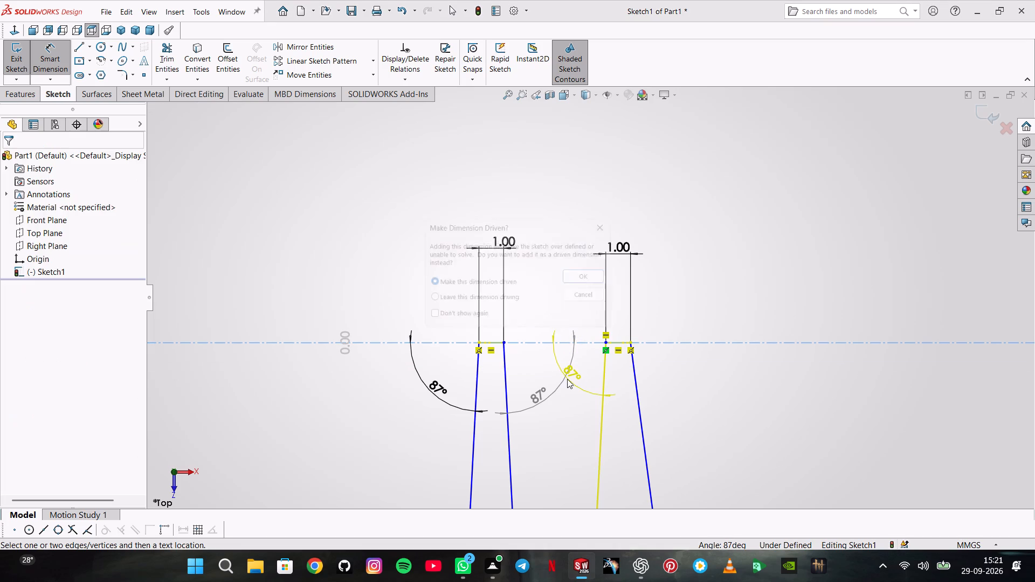
click(595, 277)
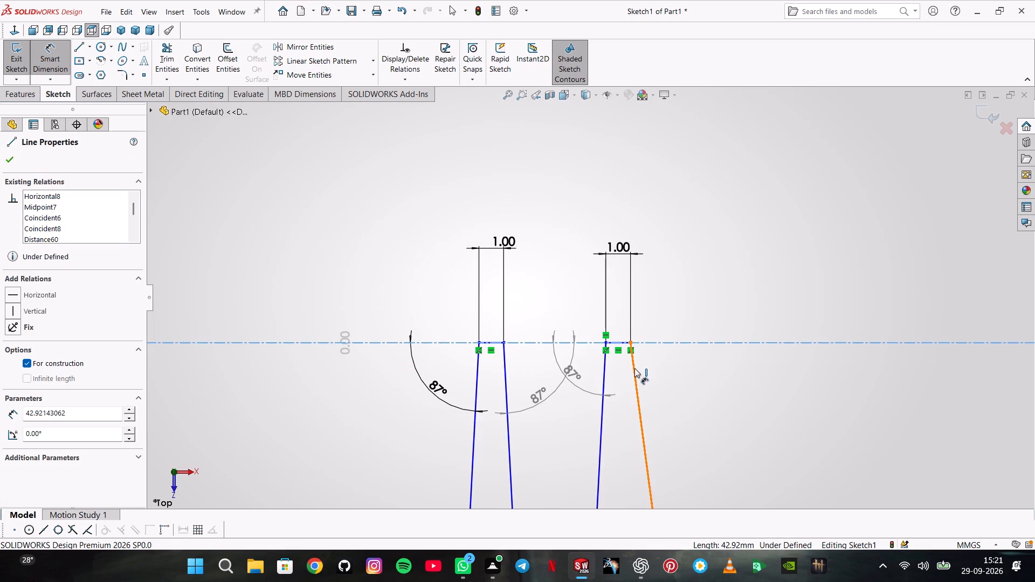
Dimension the angle between the construction line and the fourth long side at 87°.
click(634, 368)
click(658, 377)
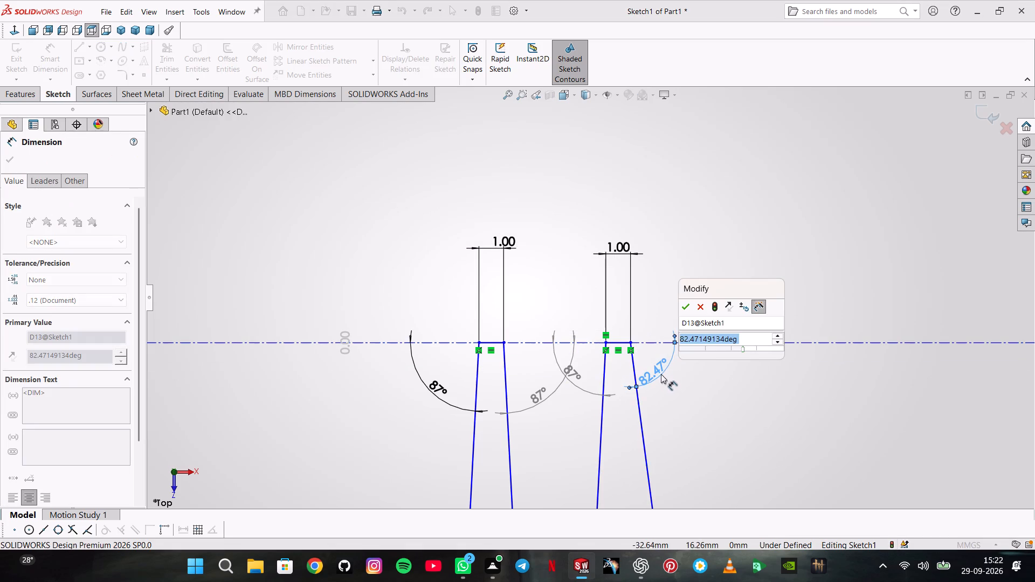
text(87)
key(Return)
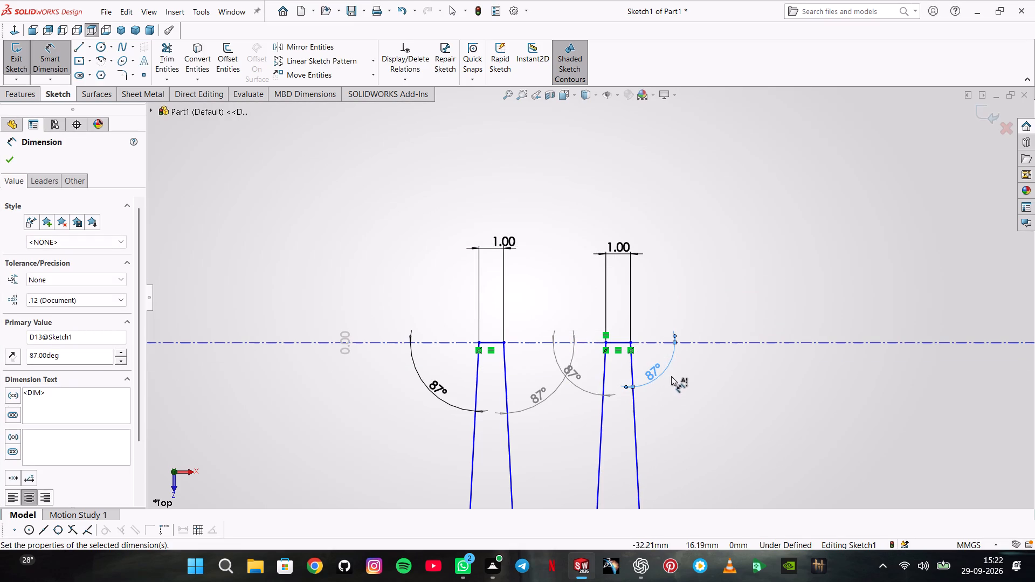
Add a driven angle dimension between the fourth long side's lower end and the bottom tip line.
scroll(671, 376, up, 7)
scroll(608, 413, up, 3)
scroll(602, 406, down, 5)
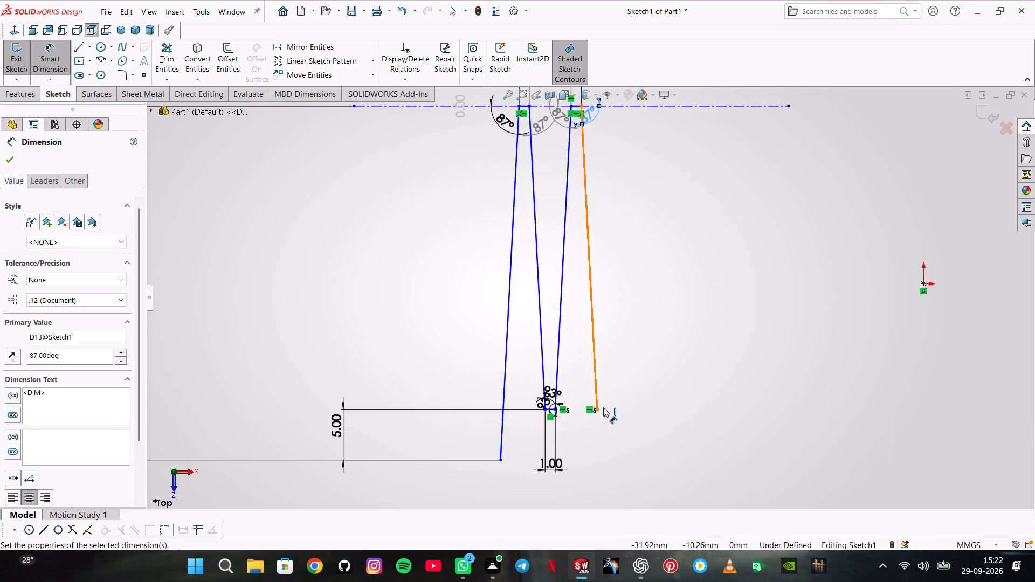
scroll(603, 407, down, 4)
click(586, 357)
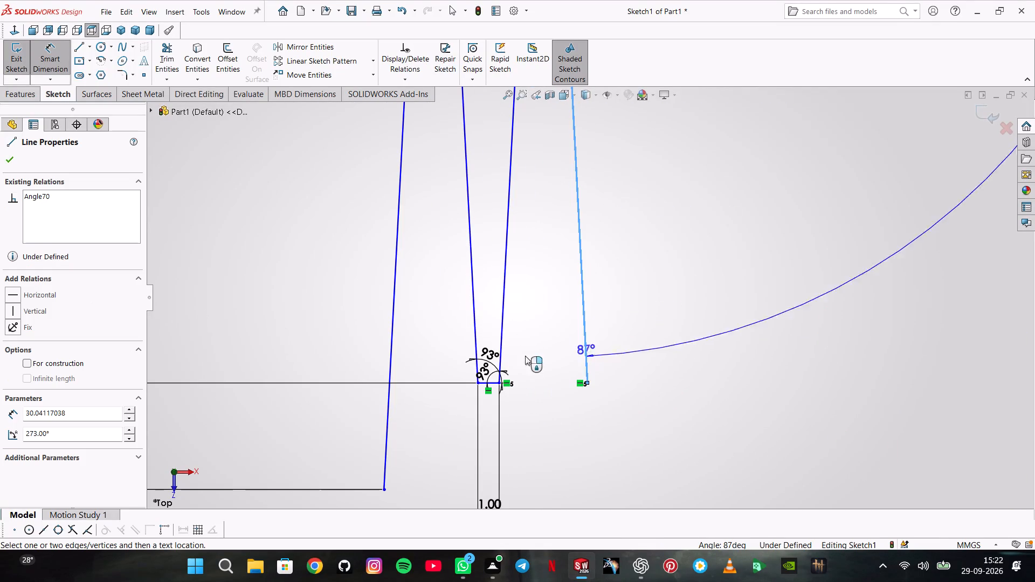
click(491, 382)
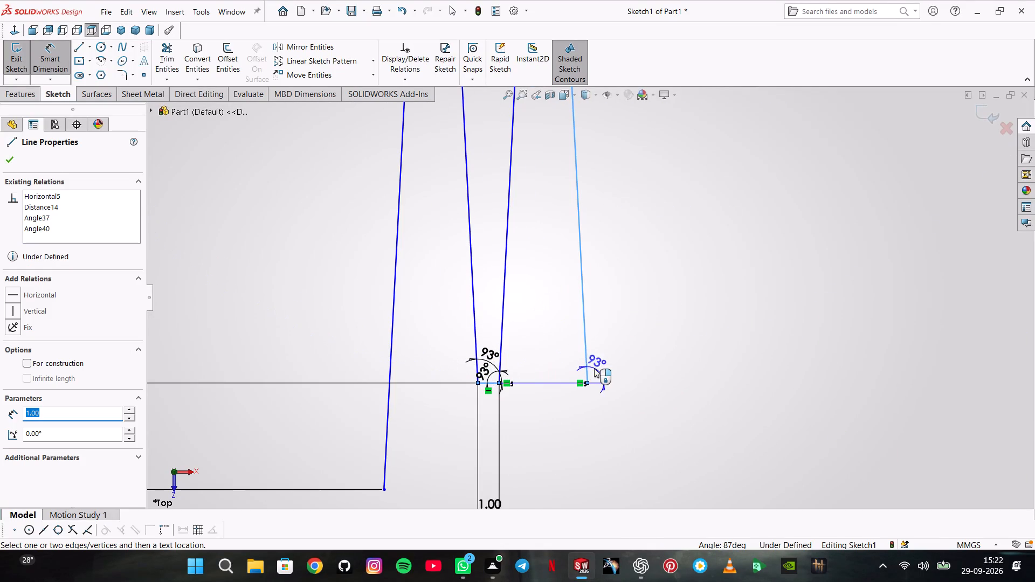
click(607, 364)
click(593, 276)
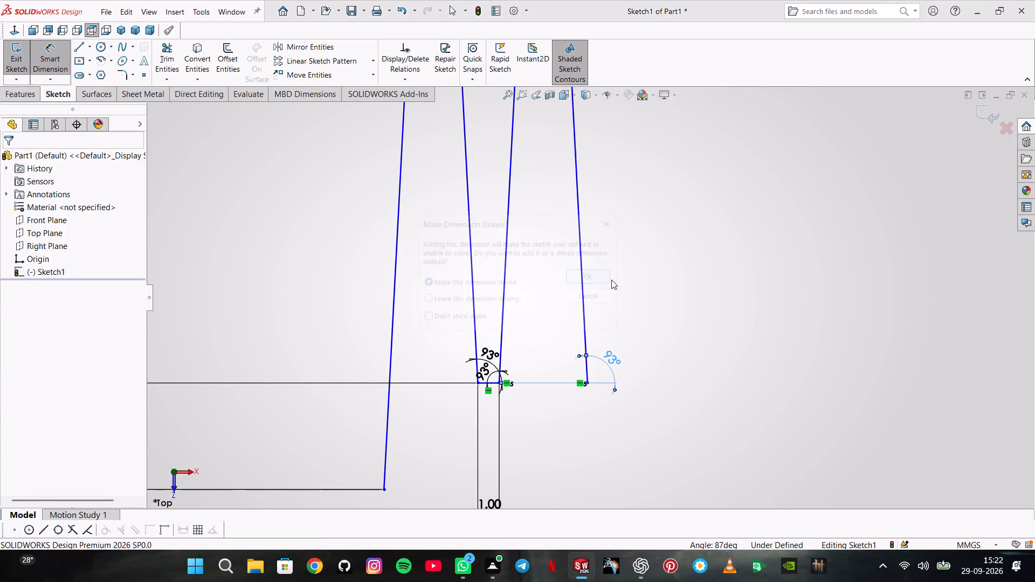
scroll(628, 278, up, 8)
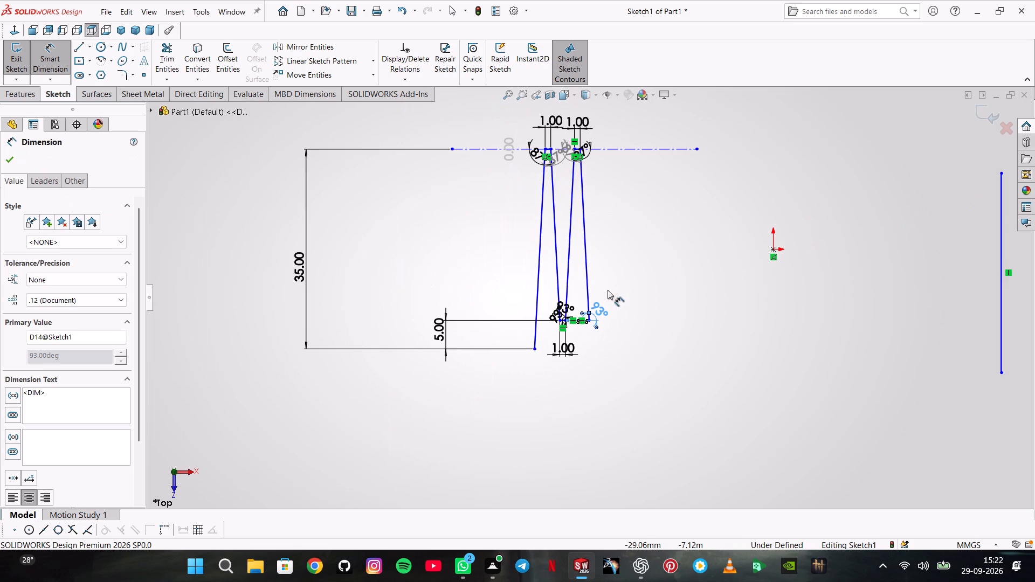
key(Escape)
key(Escape)
key(Escape)
click(589, 318)
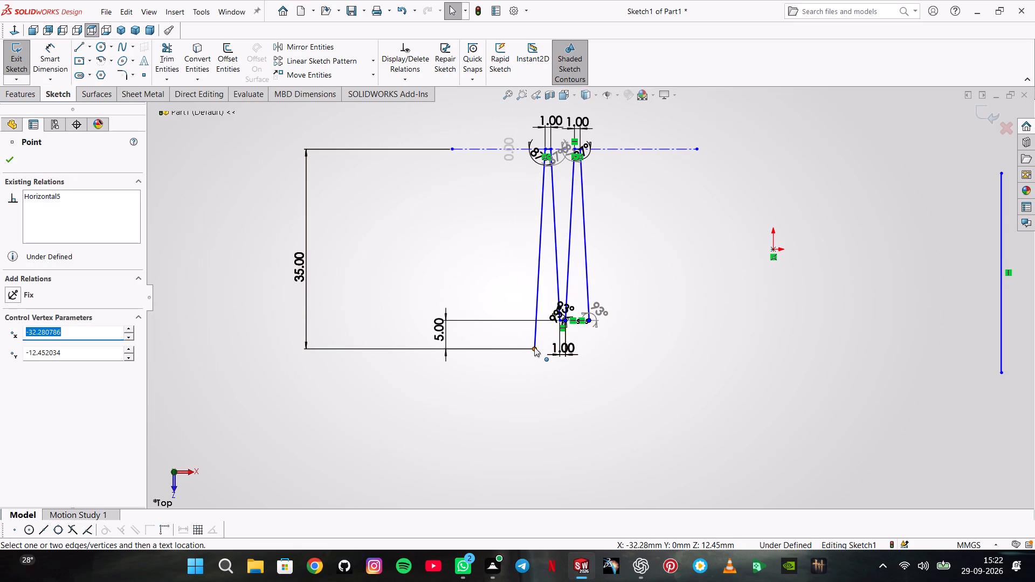
key(Escape)
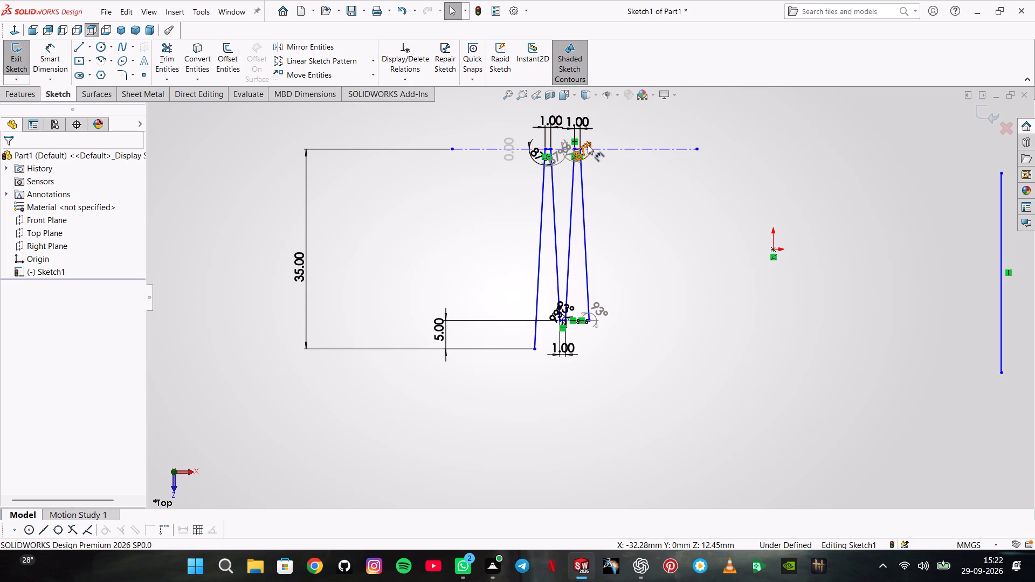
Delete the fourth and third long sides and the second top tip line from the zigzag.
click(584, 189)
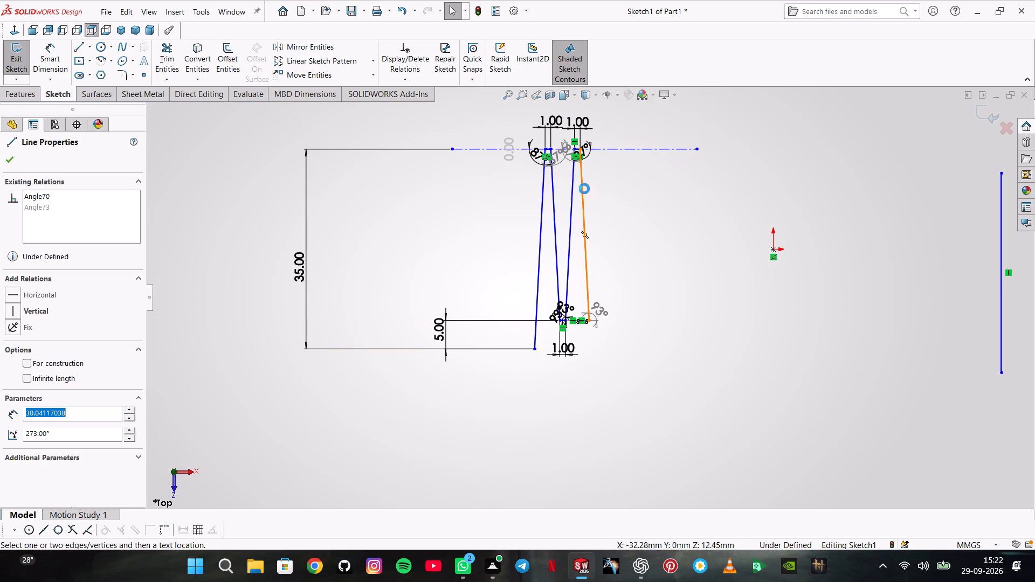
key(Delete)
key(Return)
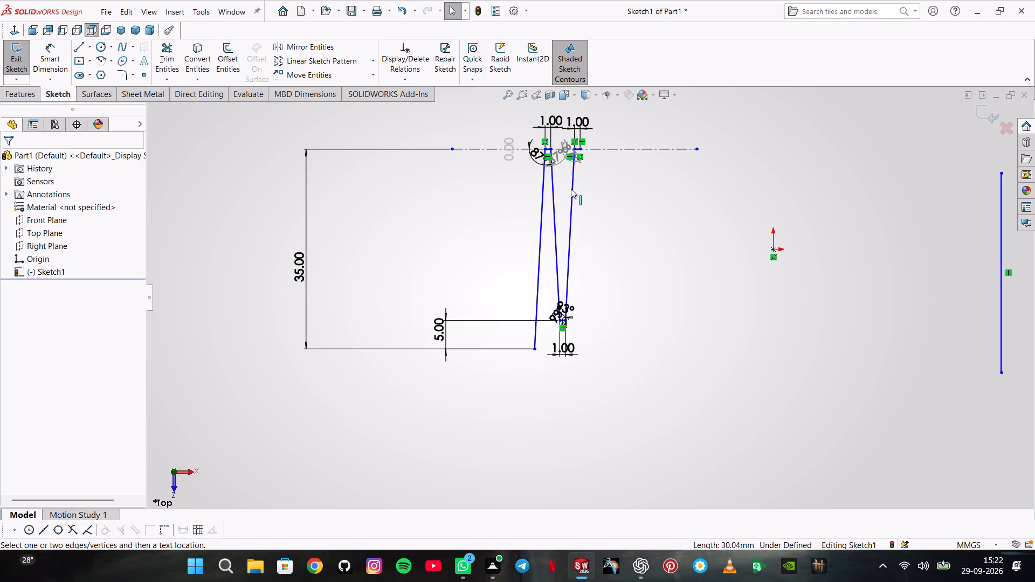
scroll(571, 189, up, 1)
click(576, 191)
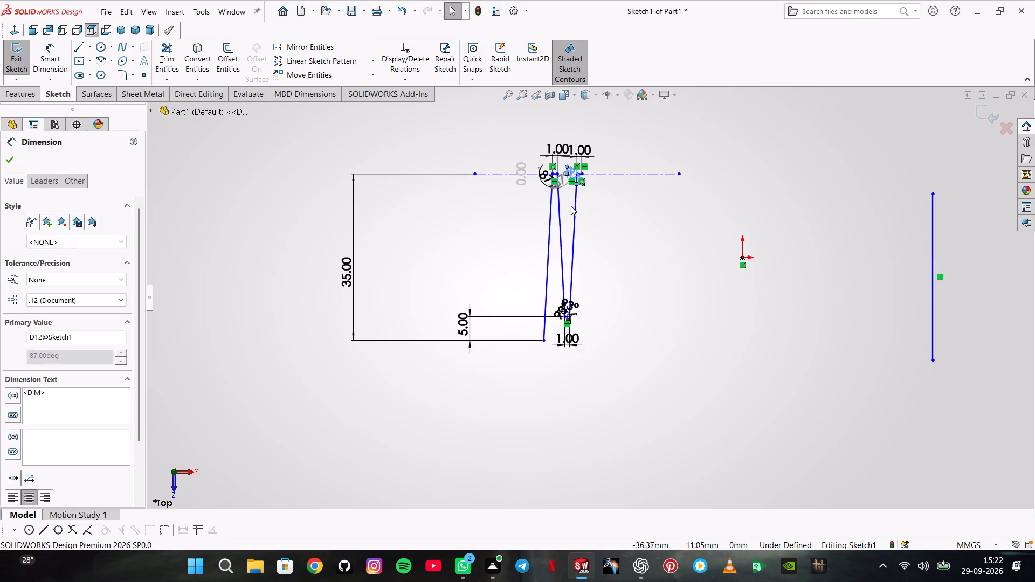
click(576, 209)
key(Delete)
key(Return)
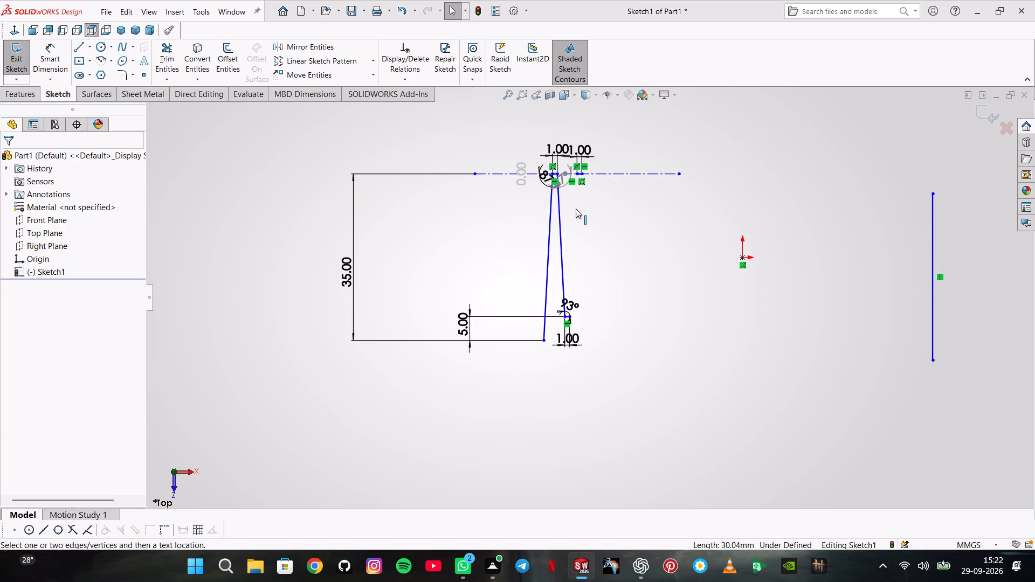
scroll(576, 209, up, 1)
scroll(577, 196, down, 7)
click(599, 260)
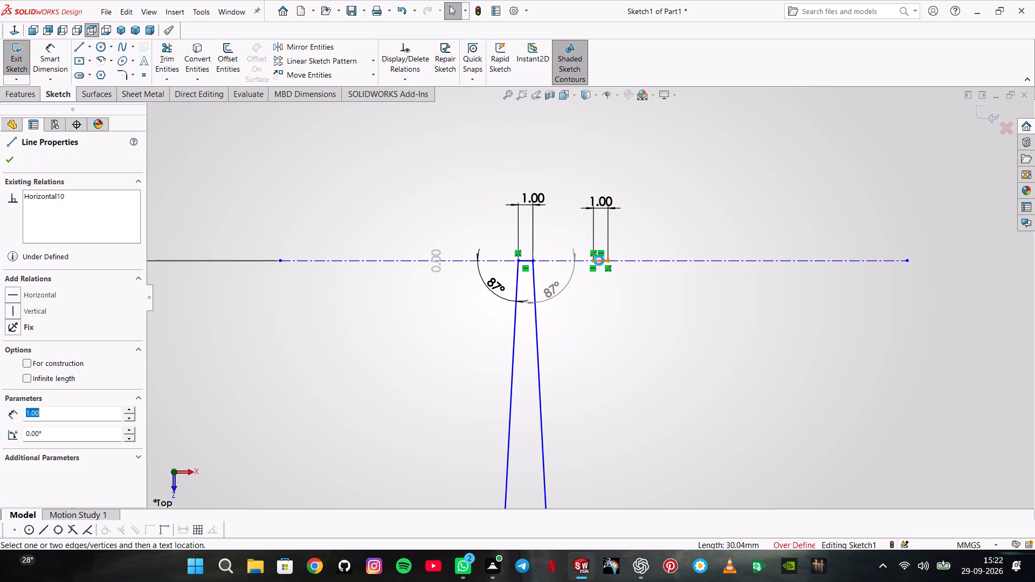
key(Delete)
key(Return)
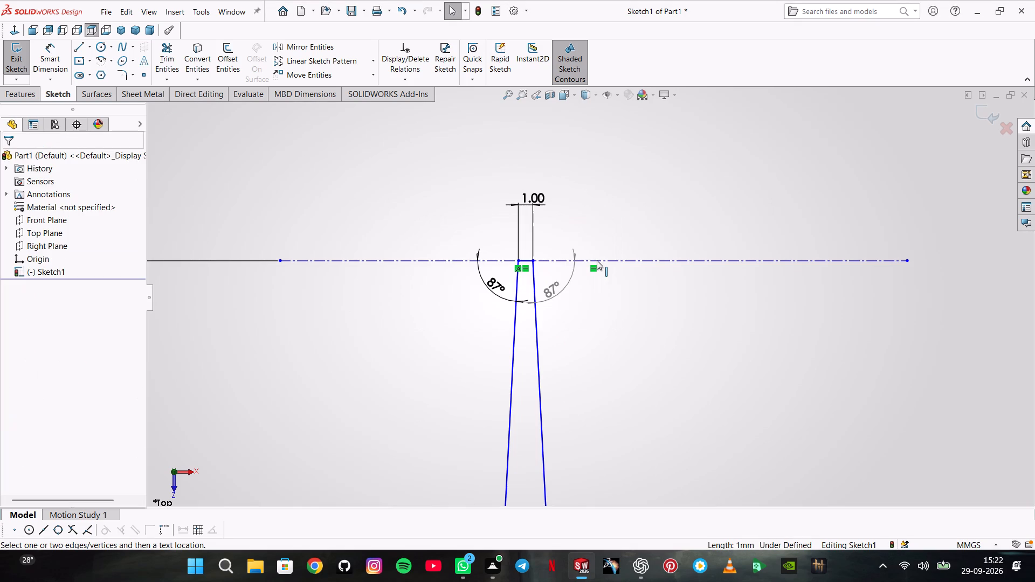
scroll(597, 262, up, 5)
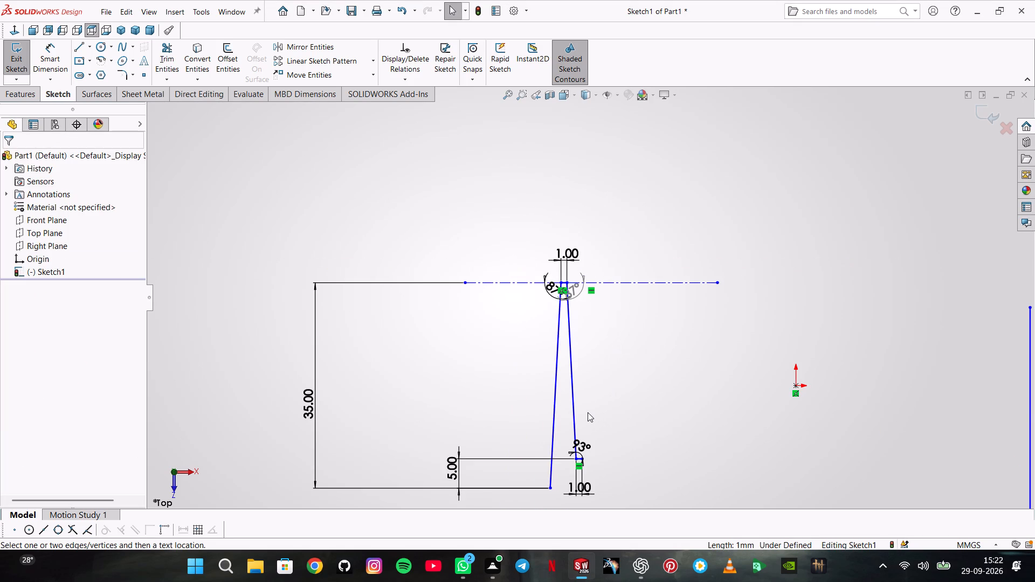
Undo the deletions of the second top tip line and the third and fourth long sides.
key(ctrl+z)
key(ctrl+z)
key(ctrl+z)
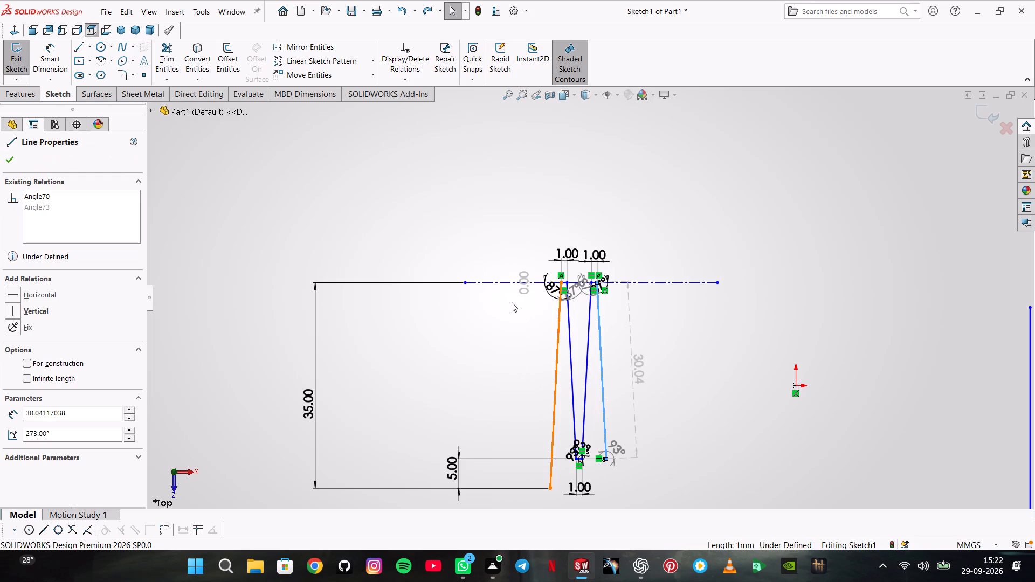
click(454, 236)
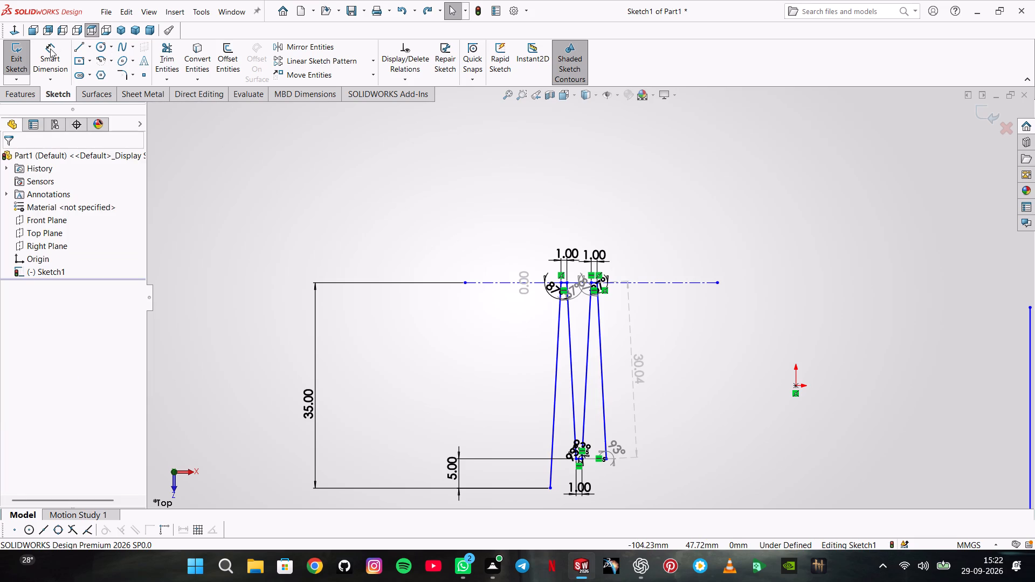
Start a linear sketch pattern with the first long side as Direction 1, patterning the third and fourth long sides and both top tips.
click(284, 65)
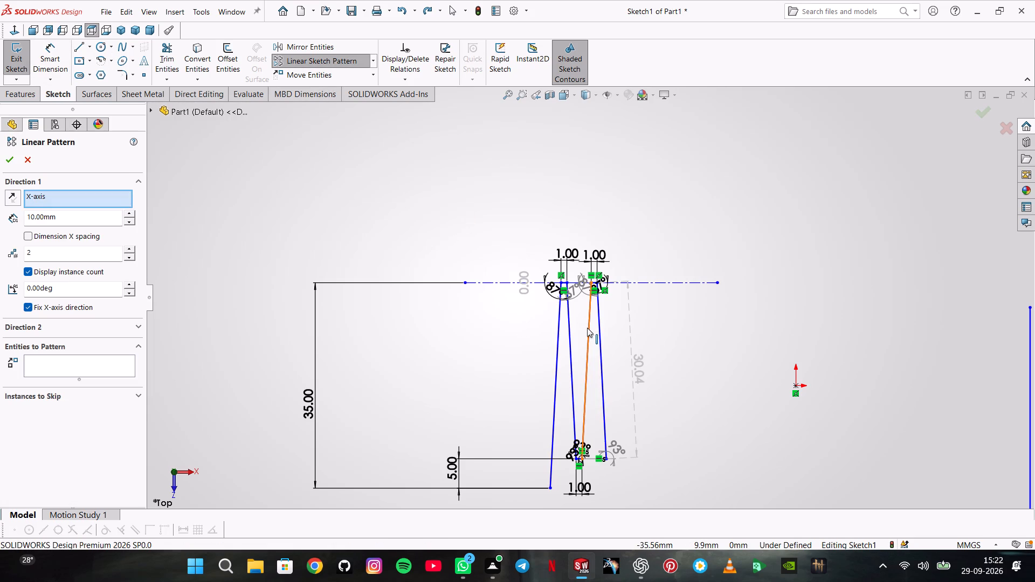
click(561, 327)
click(567, 326)
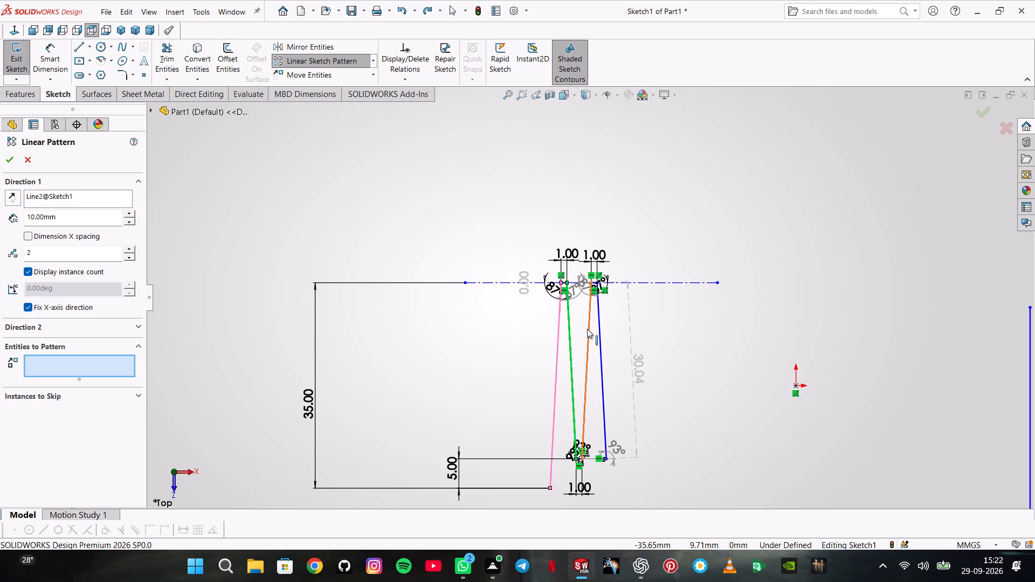
click(587, 329)
click(601, 327)
scroll(571, 255, down, 6)
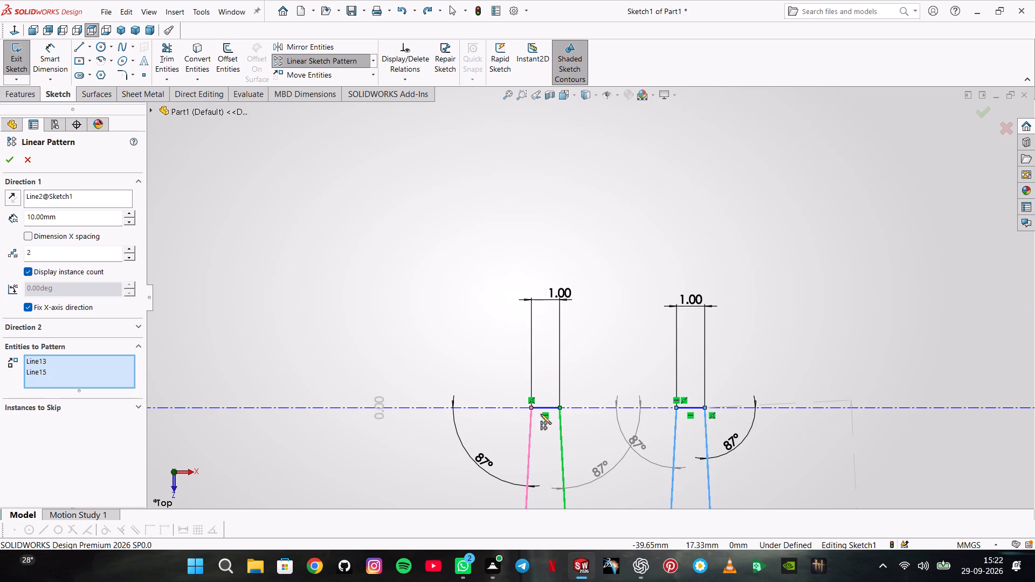
click(544, 403)
click(546, 407)
click(688, 407)
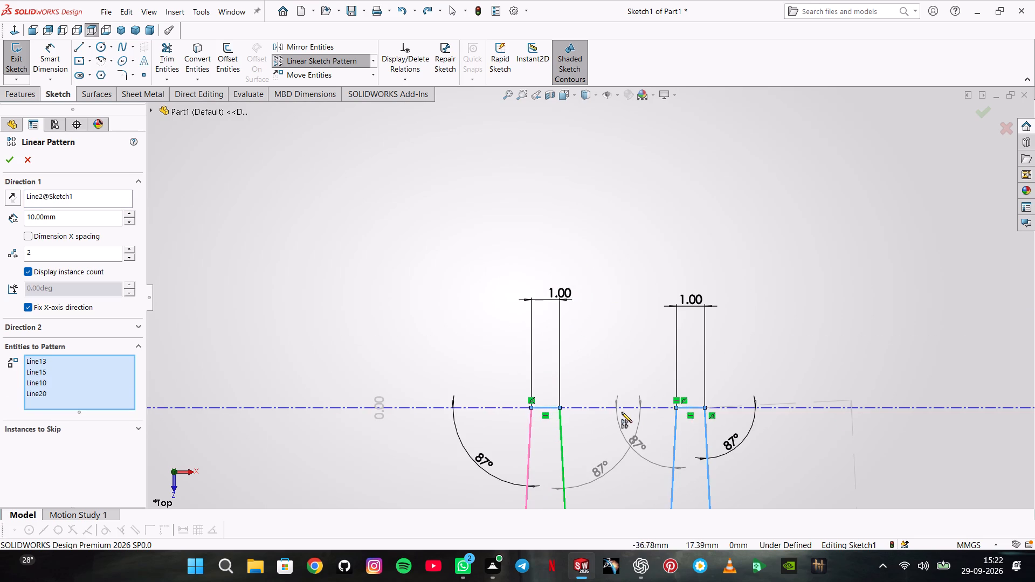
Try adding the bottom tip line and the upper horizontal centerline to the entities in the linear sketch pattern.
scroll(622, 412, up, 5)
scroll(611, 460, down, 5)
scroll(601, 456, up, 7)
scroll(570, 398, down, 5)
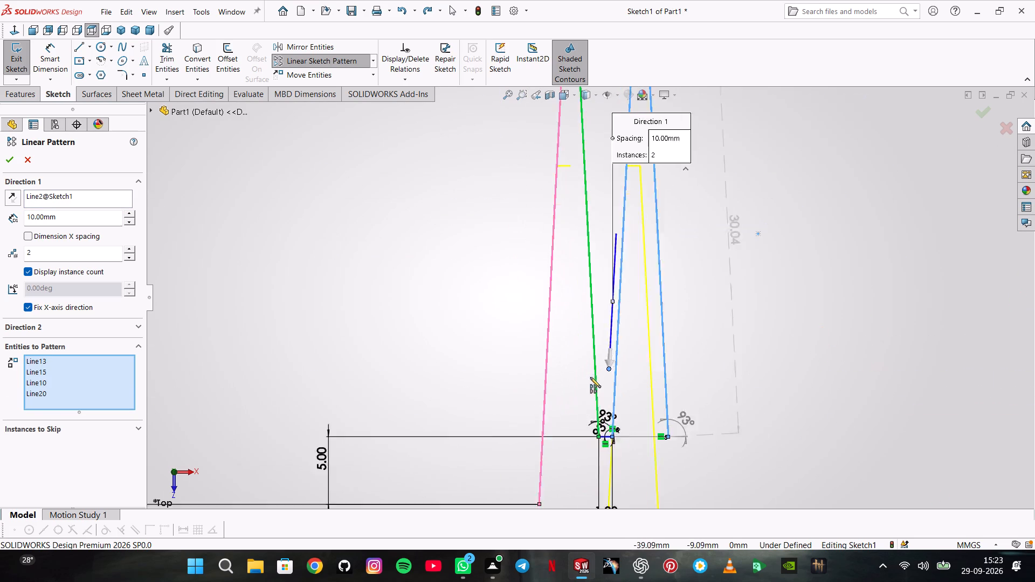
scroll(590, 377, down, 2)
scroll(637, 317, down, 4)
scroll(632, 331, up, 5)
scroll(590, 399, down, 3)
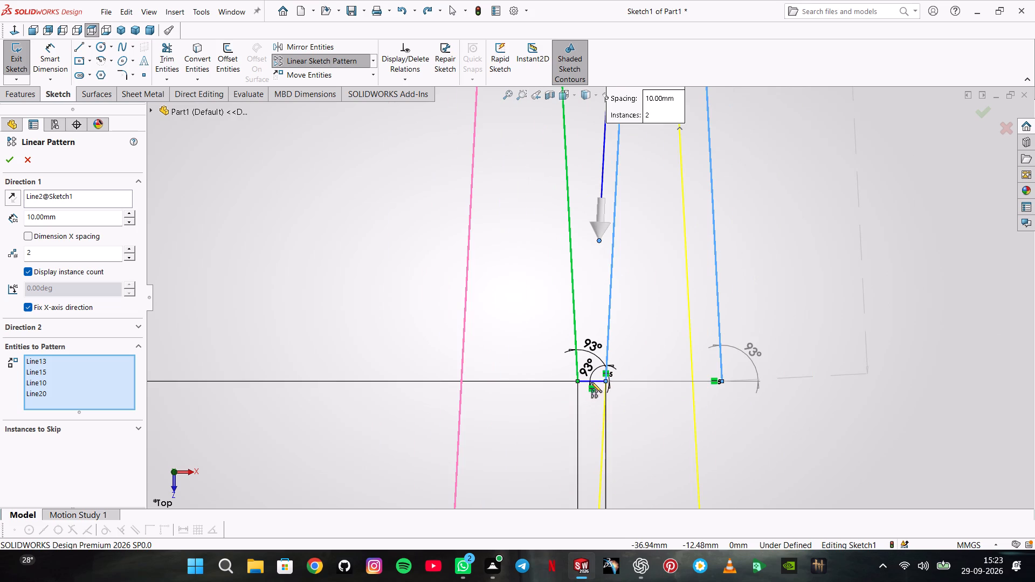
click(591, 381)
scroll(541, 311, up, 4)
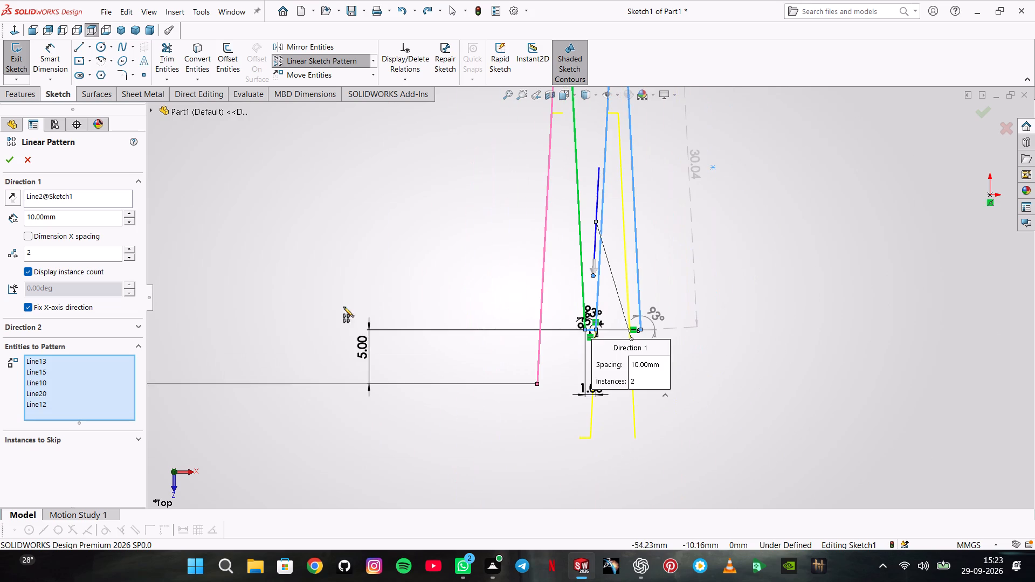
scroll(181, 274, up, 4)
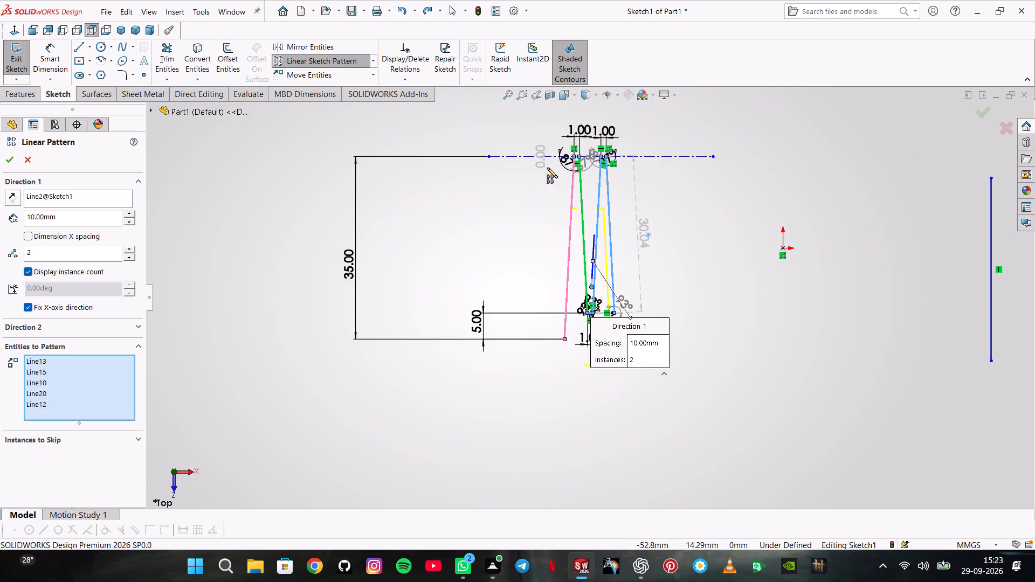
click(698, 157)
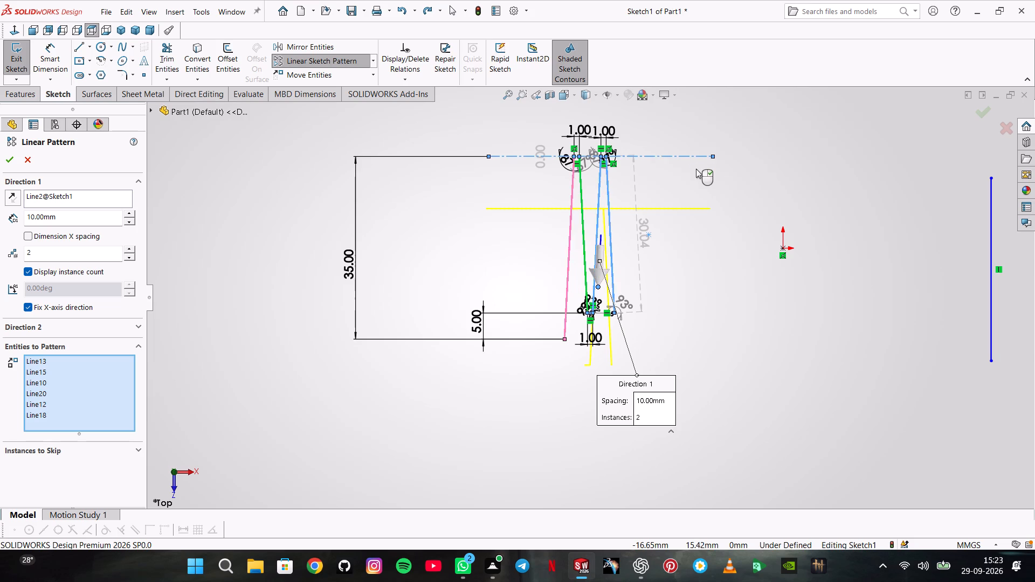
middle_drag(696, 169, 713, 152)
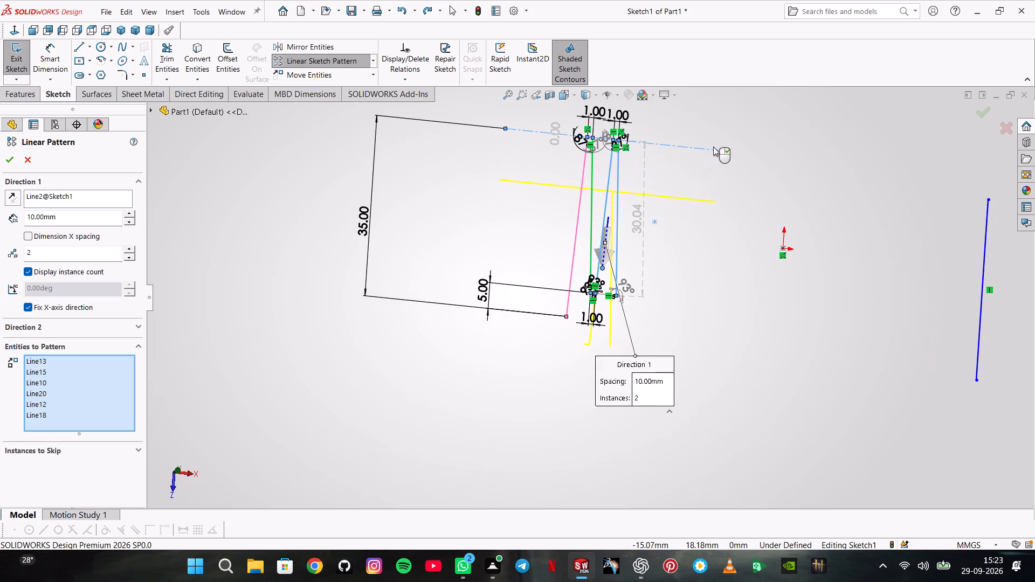
Draw a centerline about 82 mm long from the first long side's lower end to the separate vertical line's lower end.
click(90, 50)
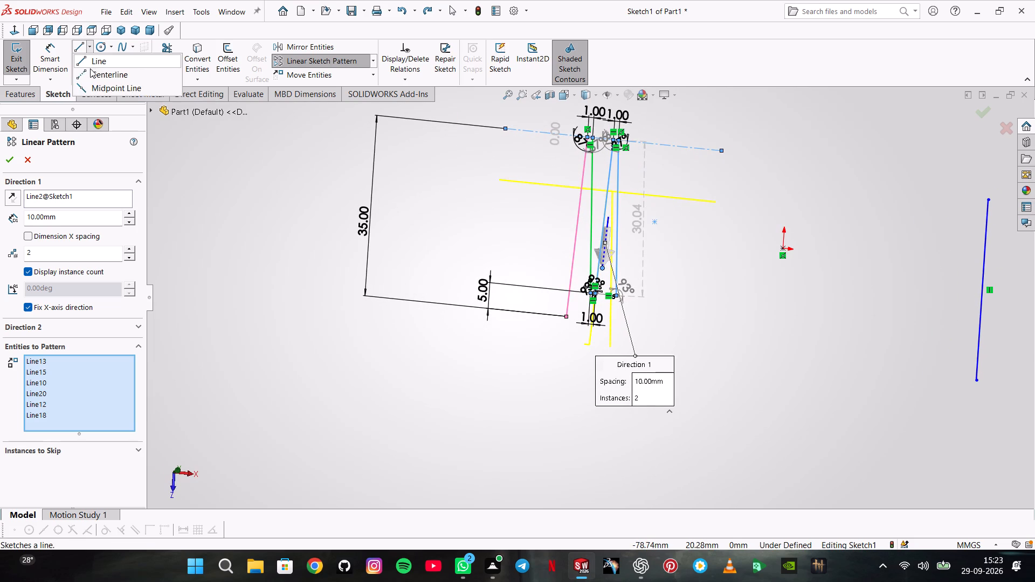
click(90, 68)
click(567, 317)
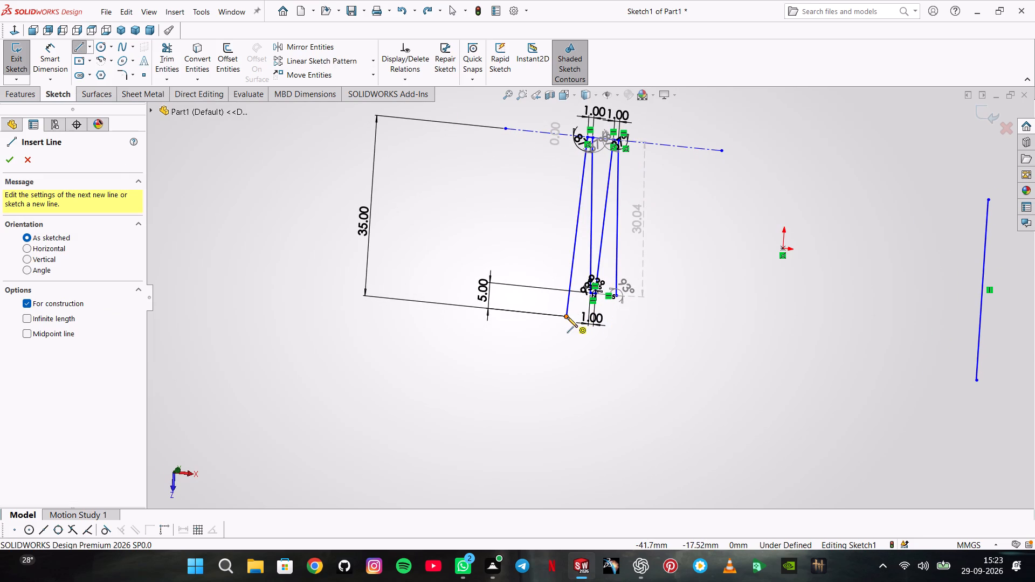
click(977, 380)
double_click(1004, 358)
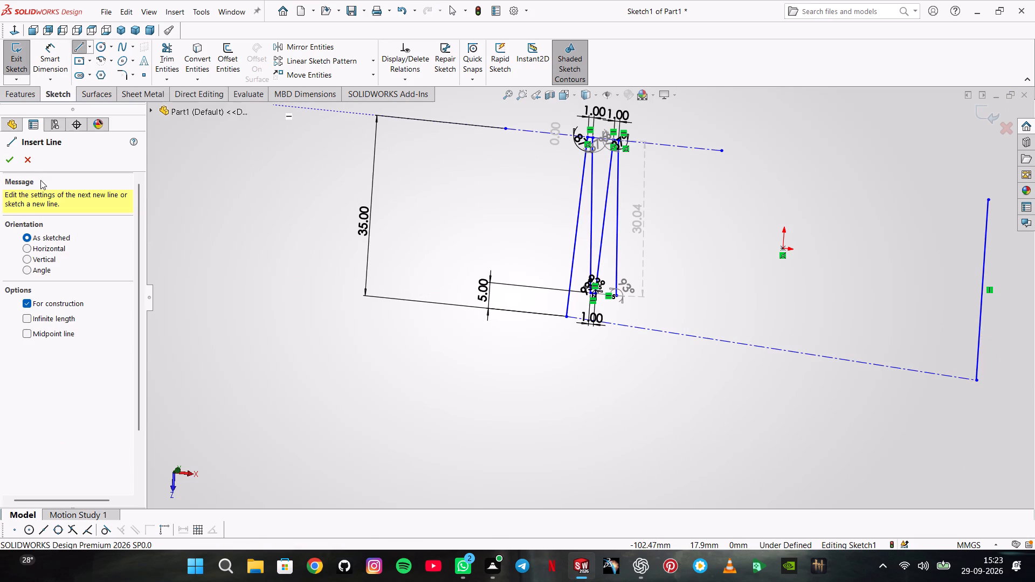
click(22, 162)
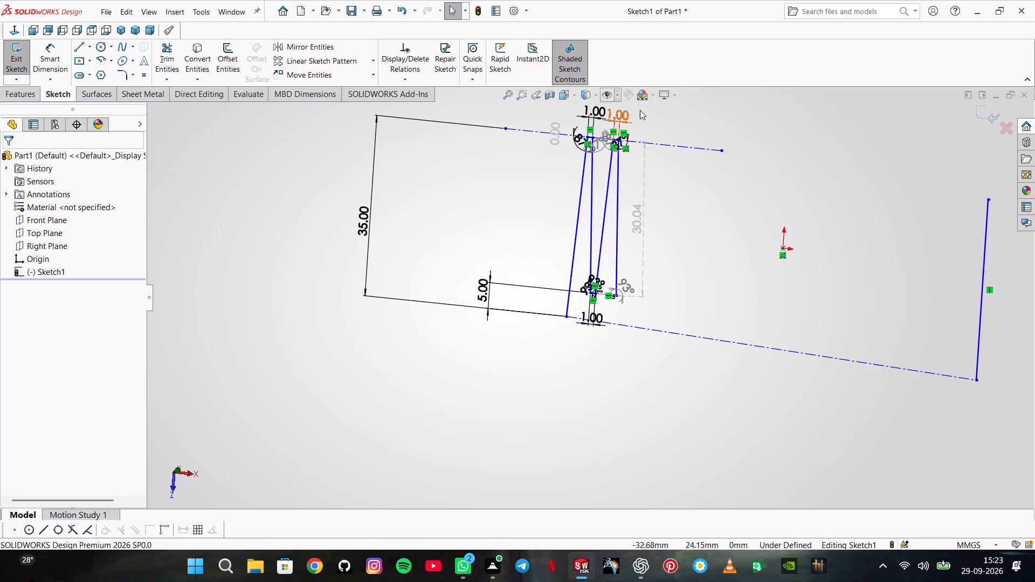
Start a linear sketch pattern along the first long side, patterning the bottom tip, third and fourth long sides, and both top tips.
click(284, 58)
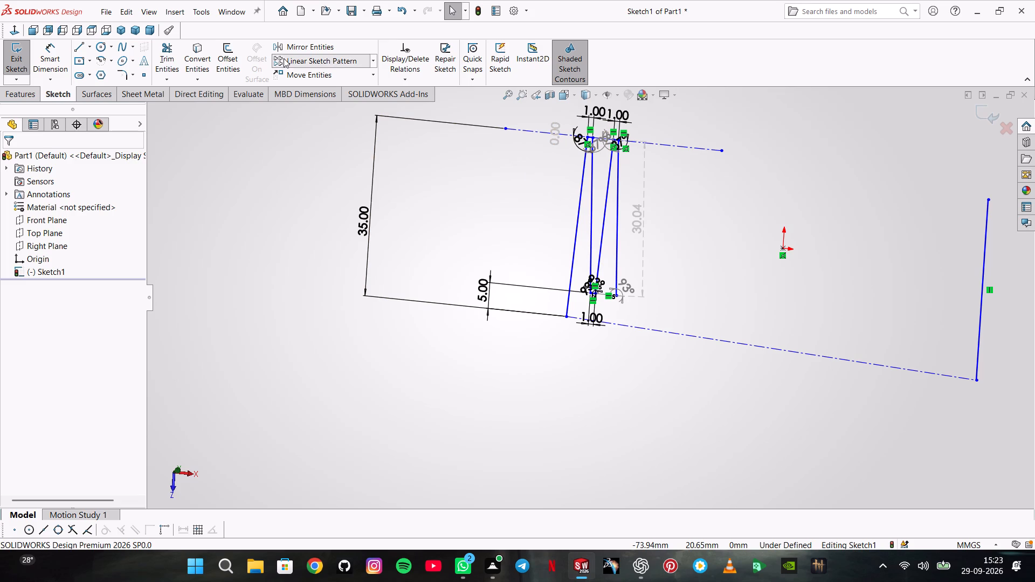
drag(631, 175, 535, 193)
drag(634, 170, 614, 172)
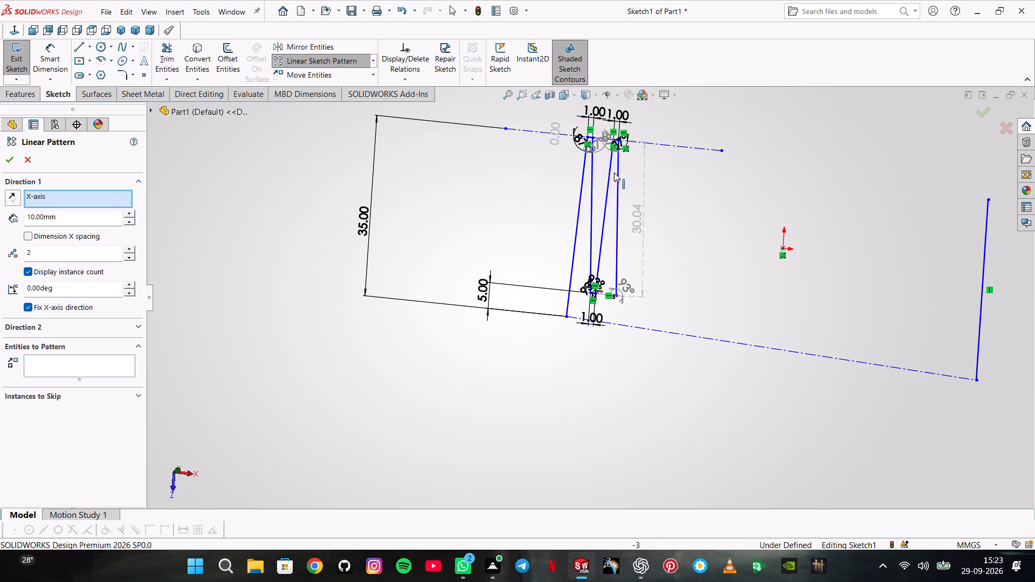
drag(614, 172, 571, 179)
click(583, 181)
click(591, 181)
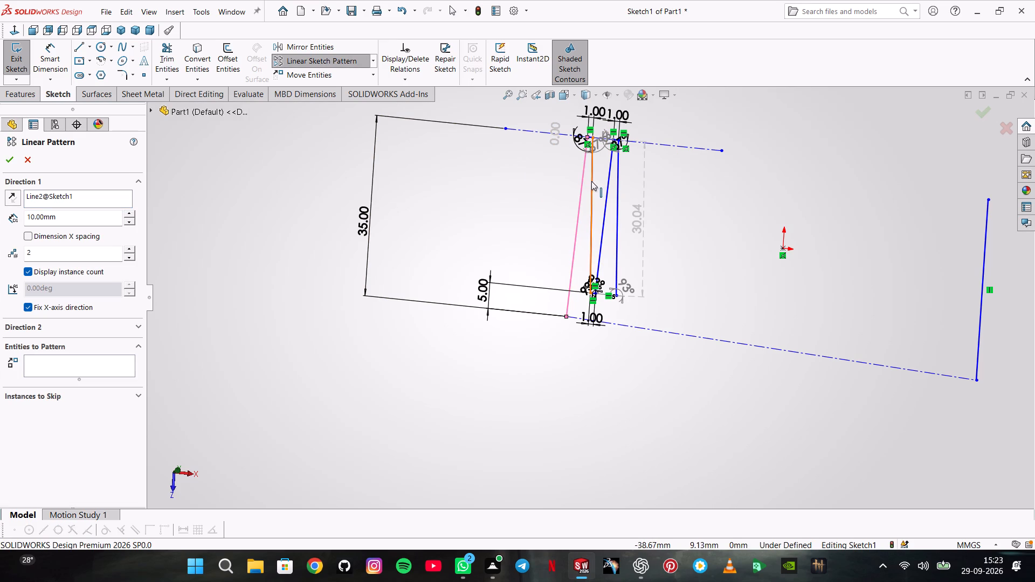
scroll(599, 232, down, 6)
scroll(559, 370, up, 5)
scroll(580, 369, down, 3)
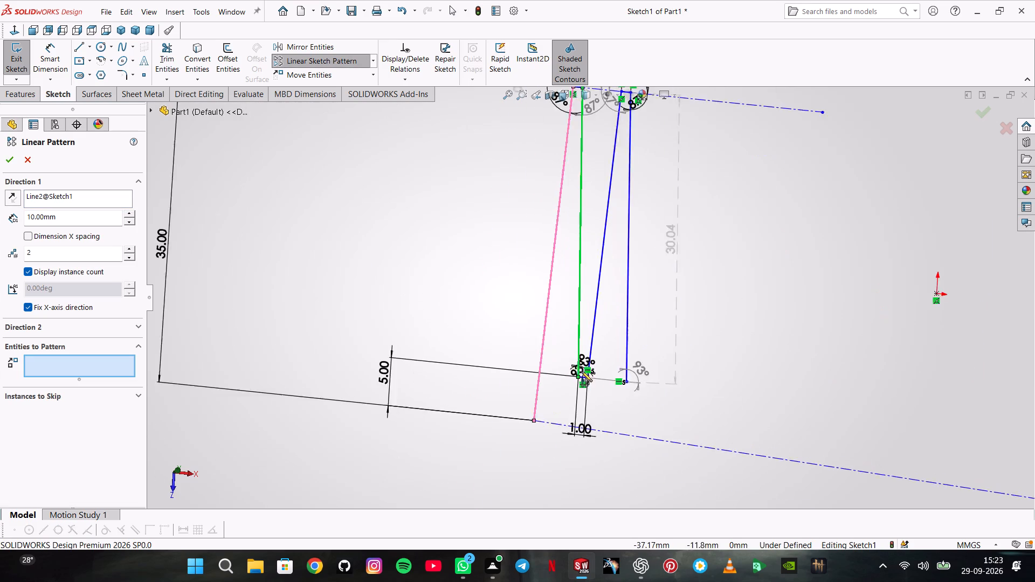
scroll(582, 371, down, 2)
click(579, 373)
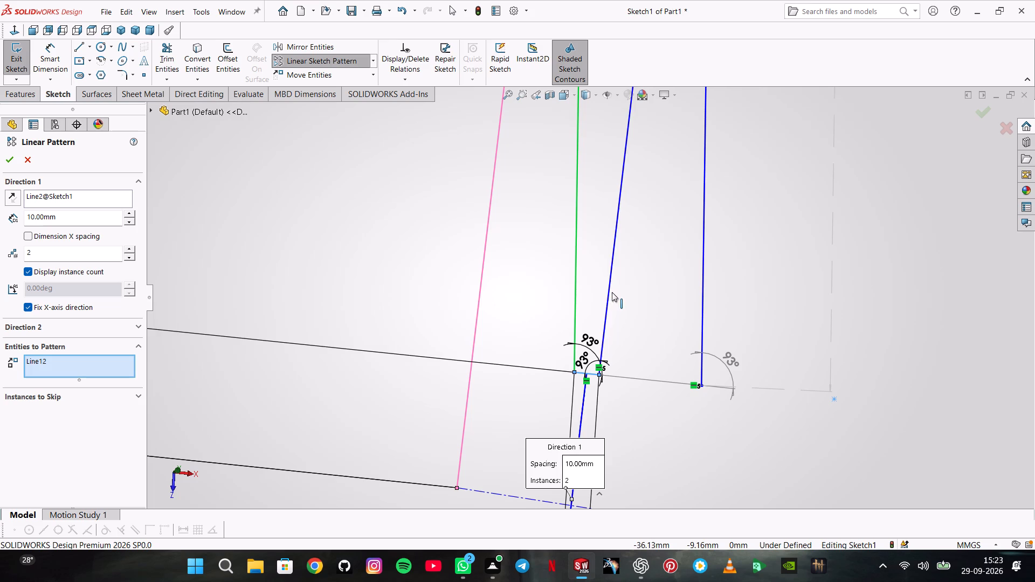
click(611, 292)
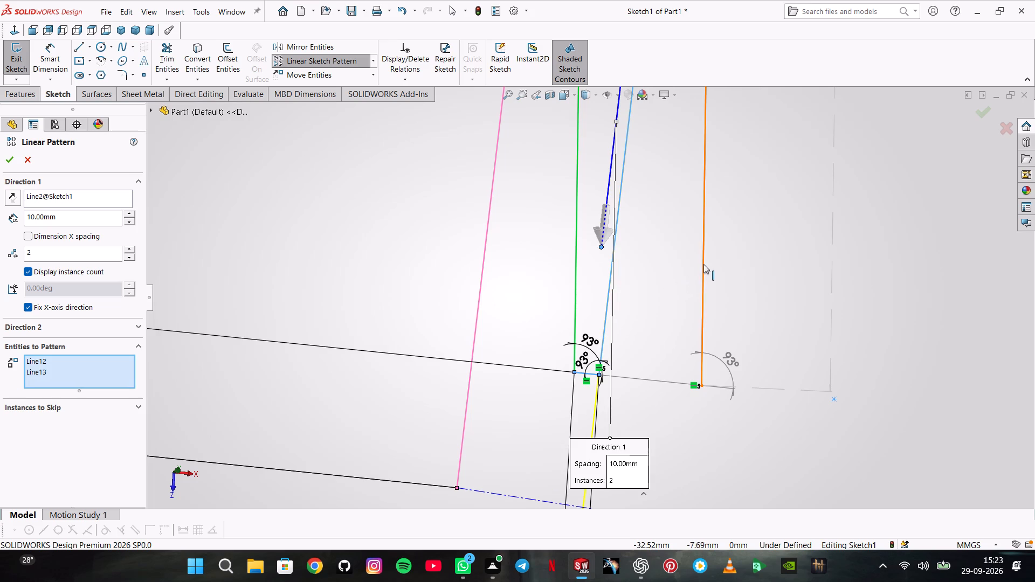
click(703, 264)
scroll(677, 247, up, 4)
scroll(682, 177, up, 3)
scroll(598, 135, up, 2)
scroll(604, 143, down, 5)
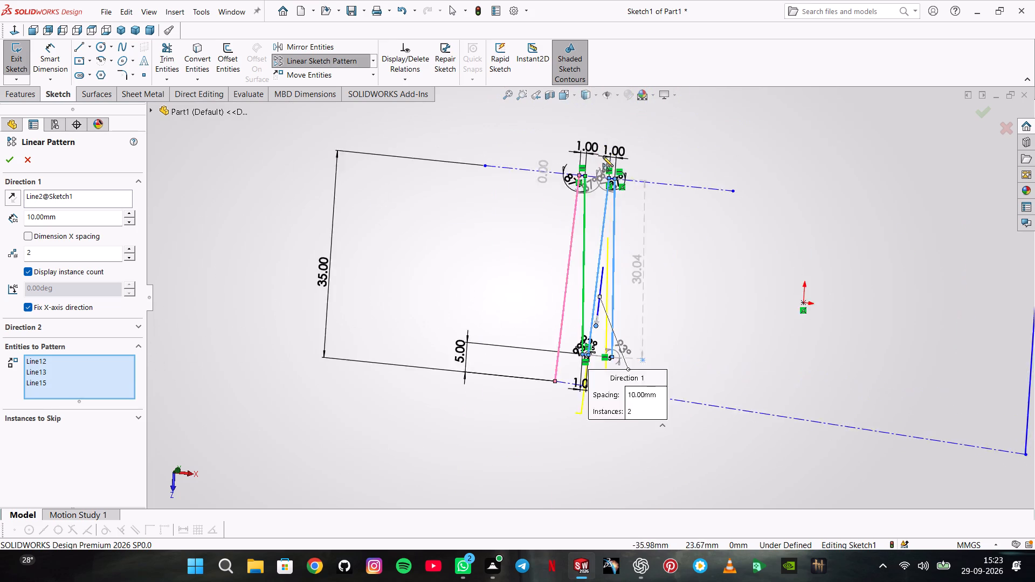
scroll(553, 237, down, 3)
click(539, 271)
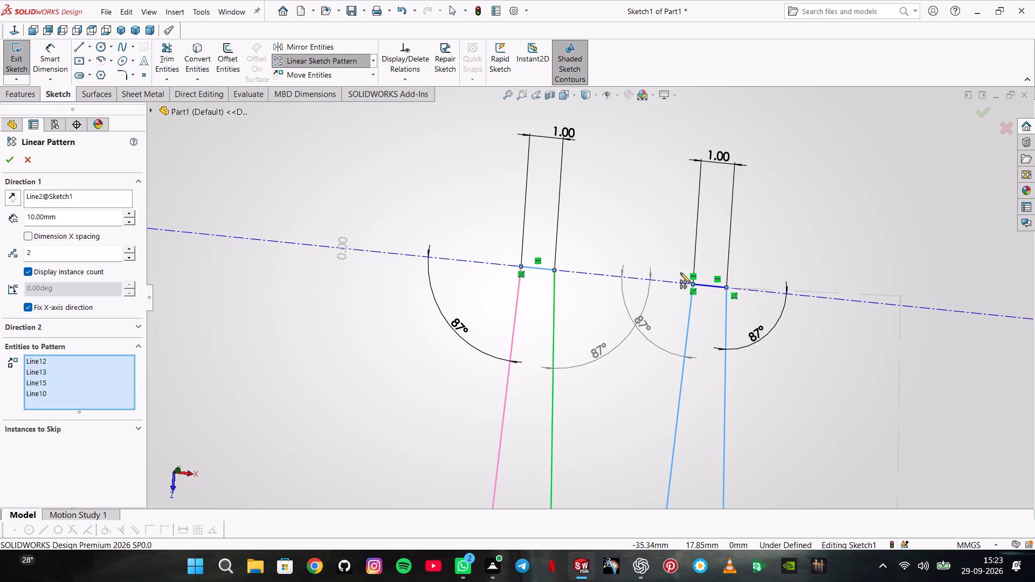
click(706, 285)
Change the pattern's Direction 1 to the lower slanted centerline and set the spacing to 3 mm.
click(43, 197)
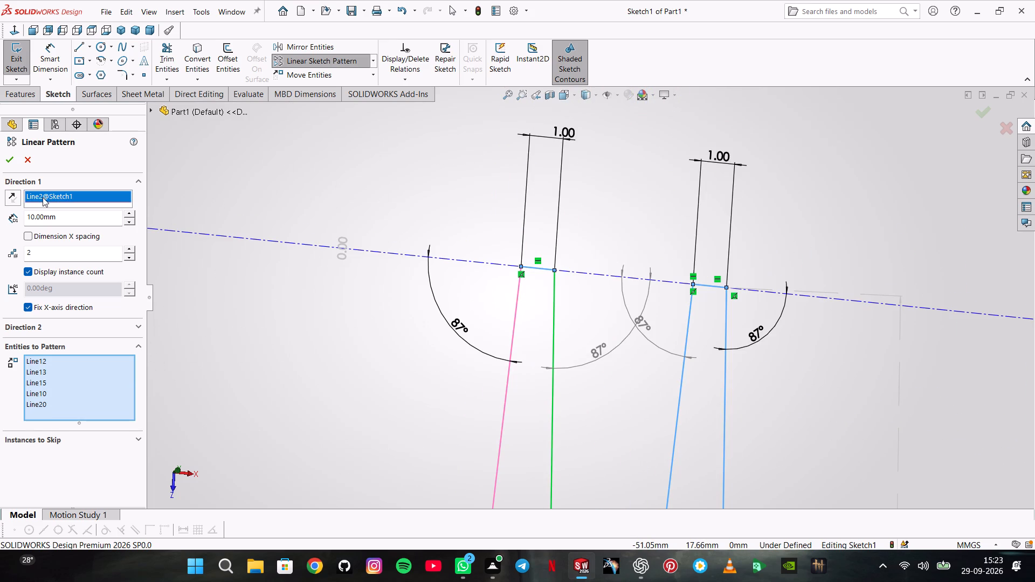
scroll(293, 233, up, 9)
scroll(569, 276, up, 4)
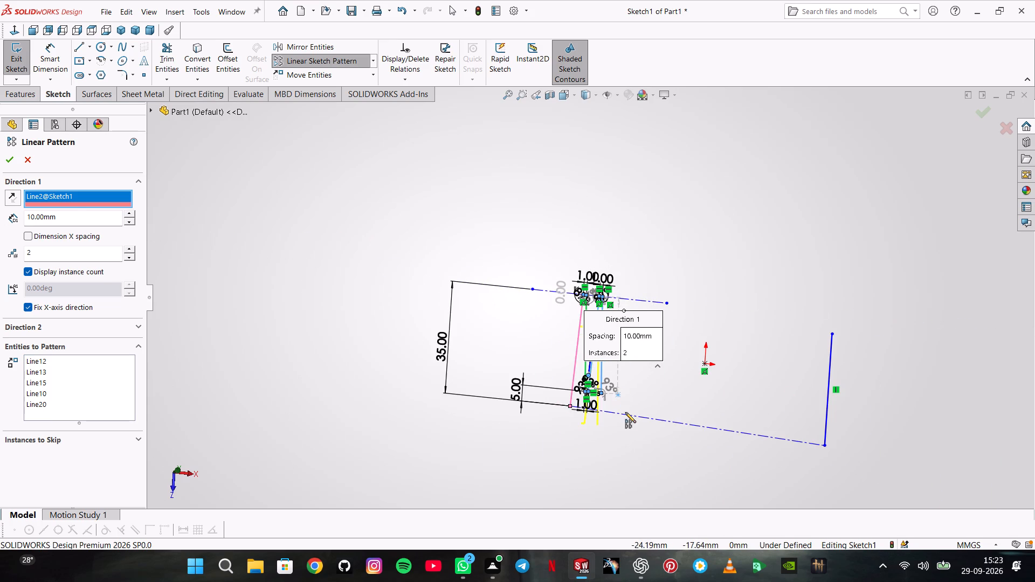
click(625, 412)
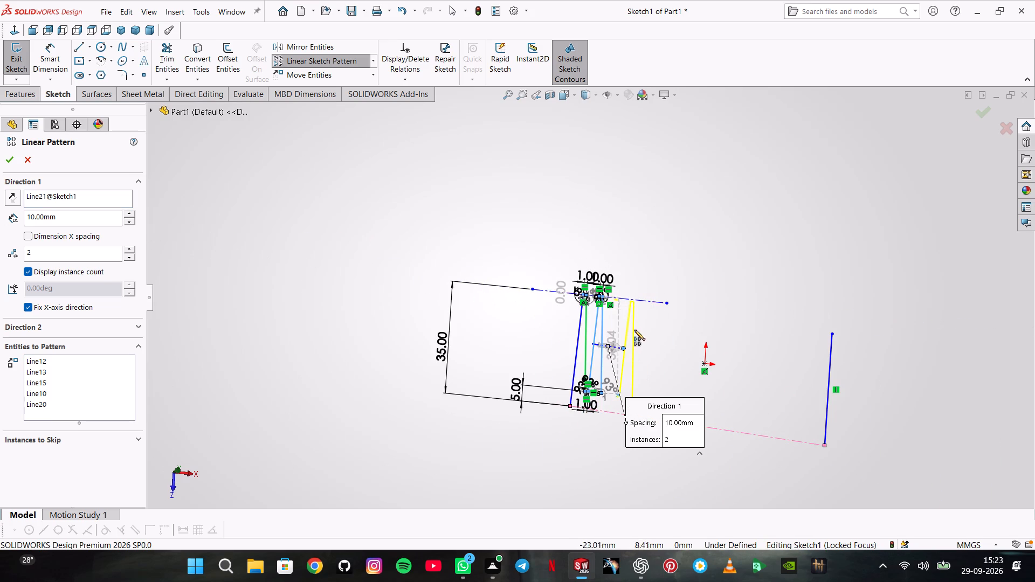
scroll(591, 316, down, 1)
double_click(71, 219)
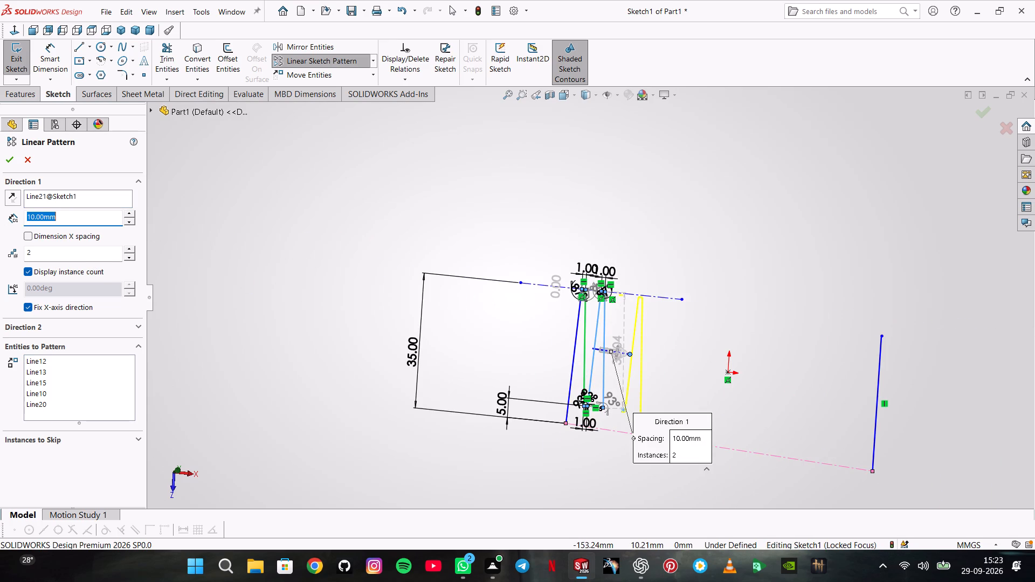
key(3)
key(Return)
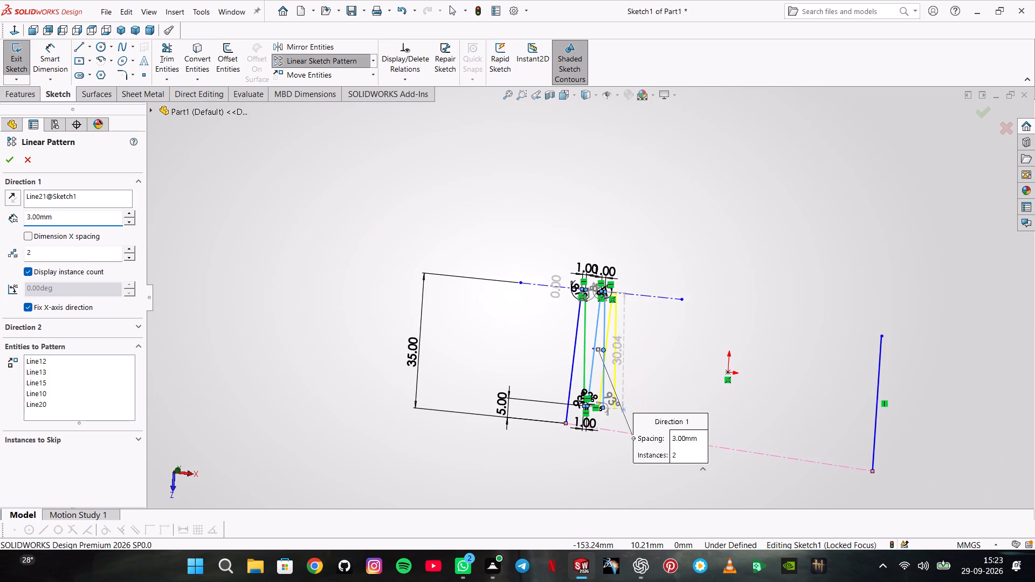
Set the linear sketch pattern's Direction 1 spacing to 5 mm.
middle_drag(650, 396, 621, 385)
scroll(616, 360, down, 8)
scroll(600, 355, up, 3)
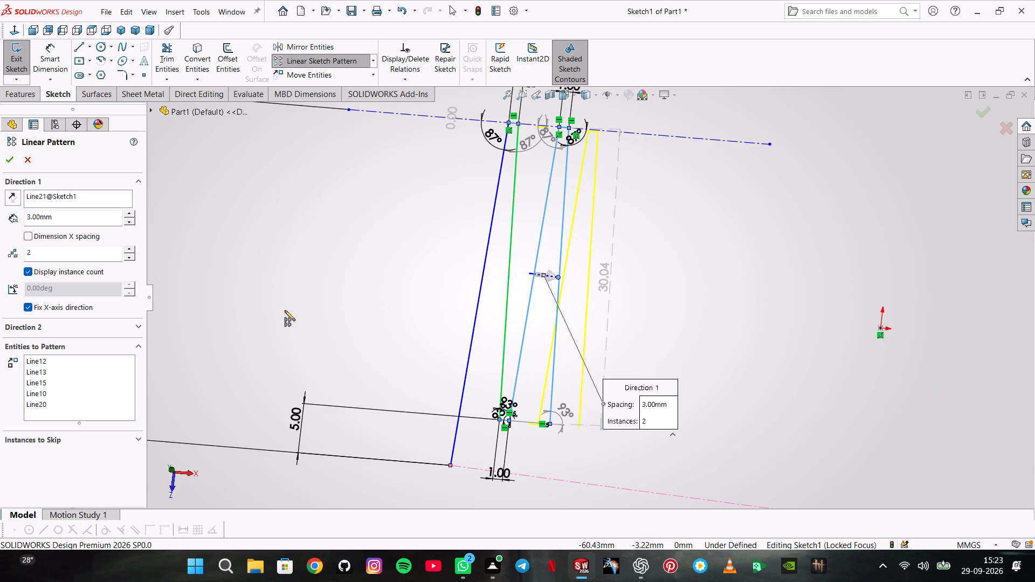
double_click(77, 220)
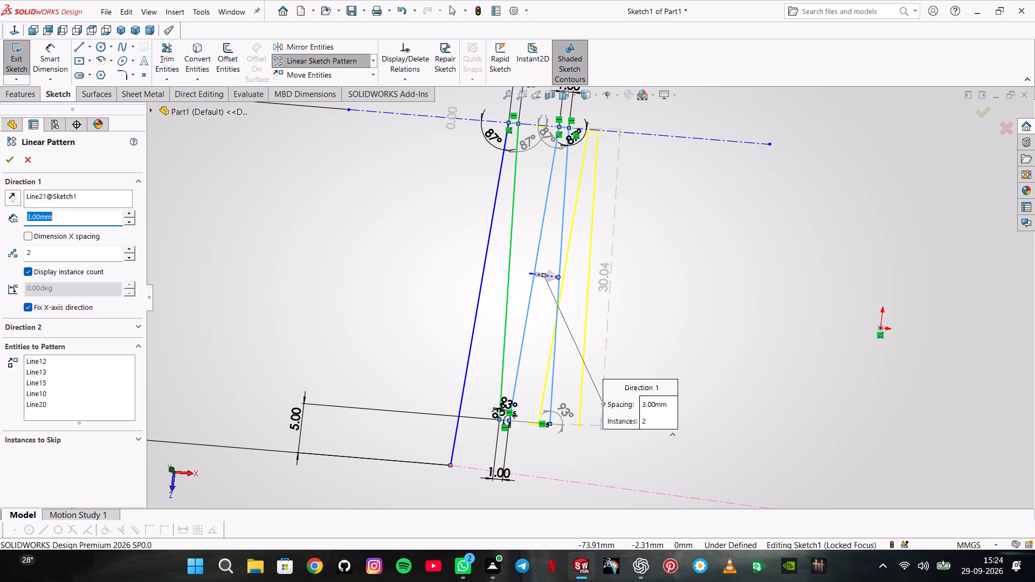
key(5)
key(Return)
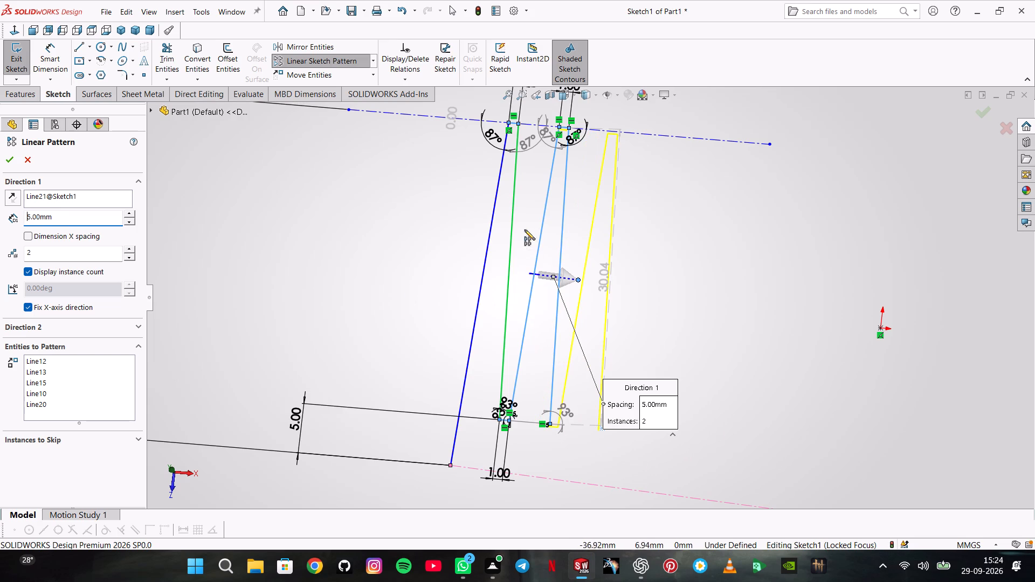
Examine how the pattern preview's bottom tip lines up with the fourth long side's lower end.
scroll(554, 412, down, 10)
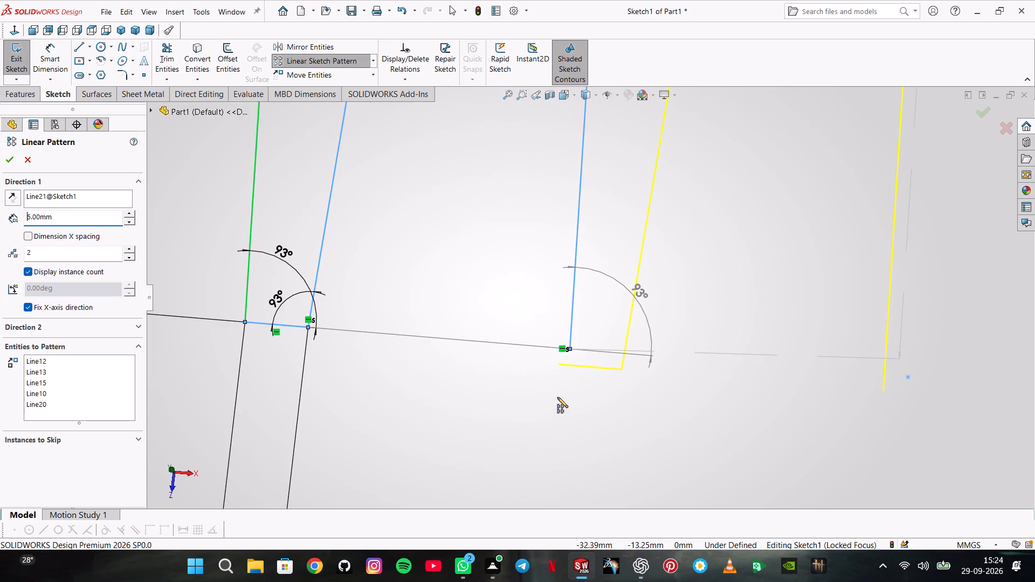
scroll(577, 365, down, 4)
scroll(618, 340, up, 6)
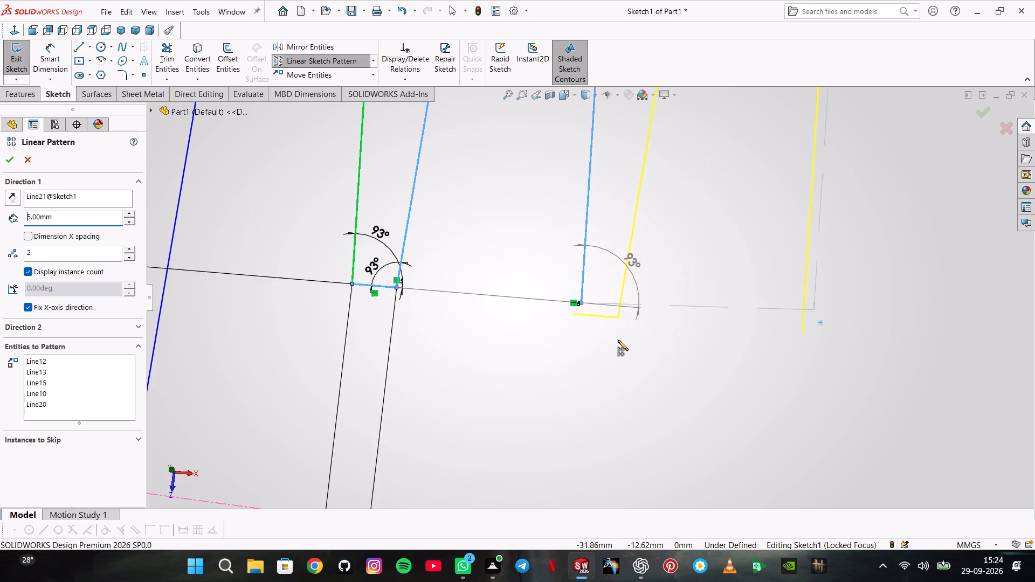
scroll(618, 340, up, 8)
scroll(633, 294, up, 5)
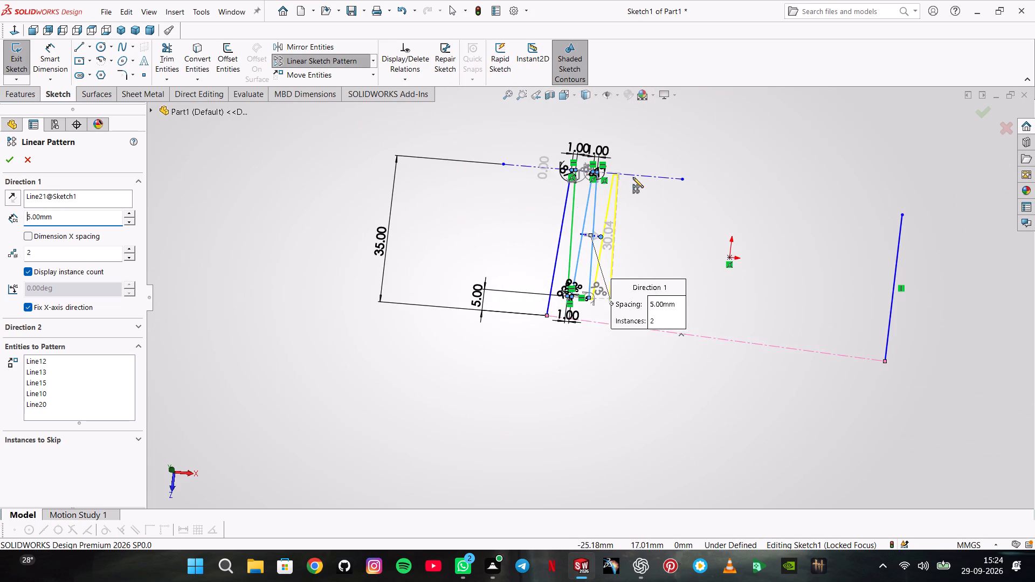
Change the pattern's Direction 1 reference to the upper horizontal centerline through the top tips.
scroll(633, 177, down, 6)
scroll(539, 230, down, 7)
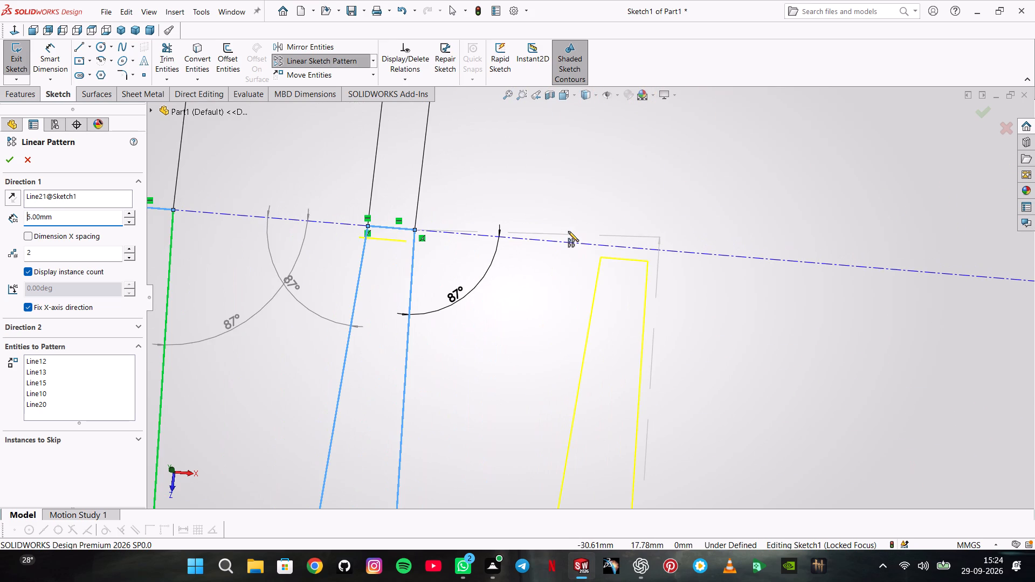
click(100, 196)
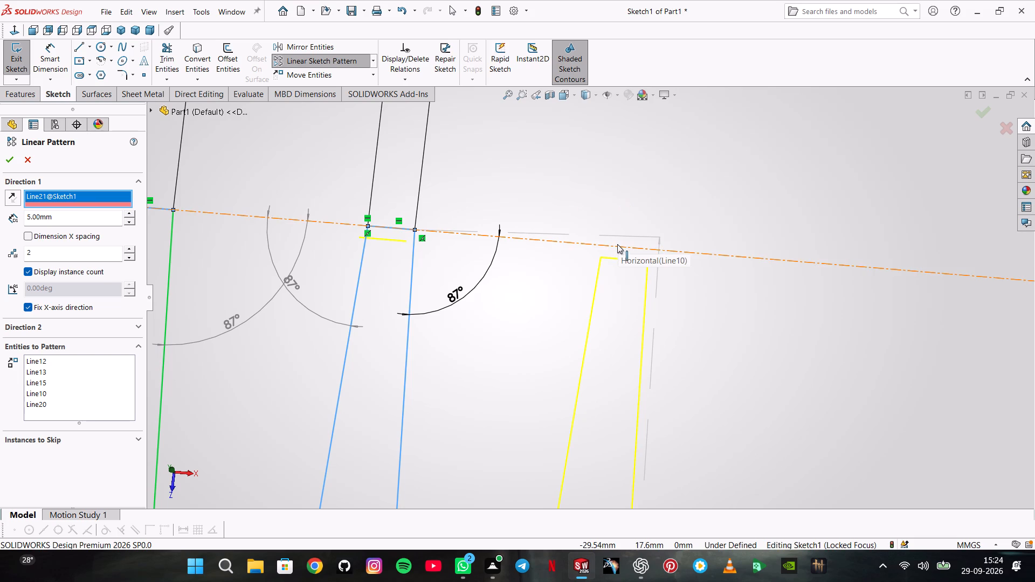
click(618, 246)
Examine how the redirected pattern preview meets the fourth long side's lower end.
scroll(658, 250, up, 9)
scroll(569, 404, up, 4)
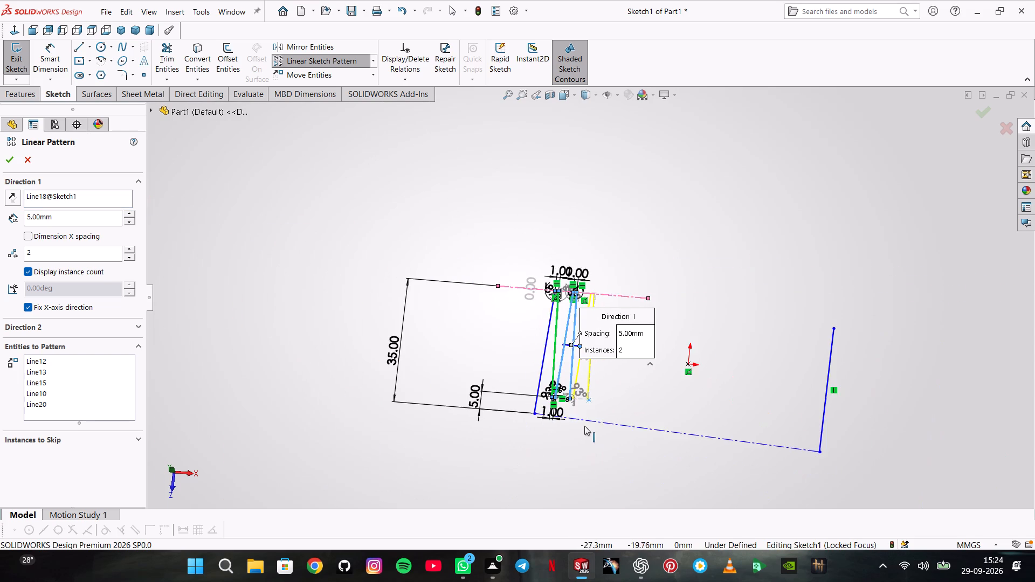
scroll(572, 386, down, 17)
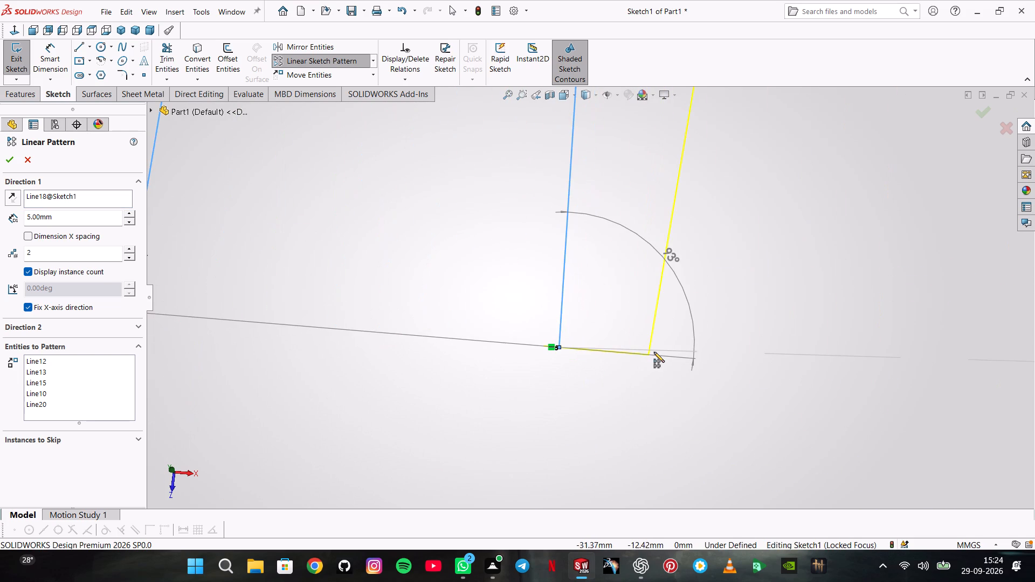
scroll(652, 352, down, 2)
scroll(652, 352, up, 13)
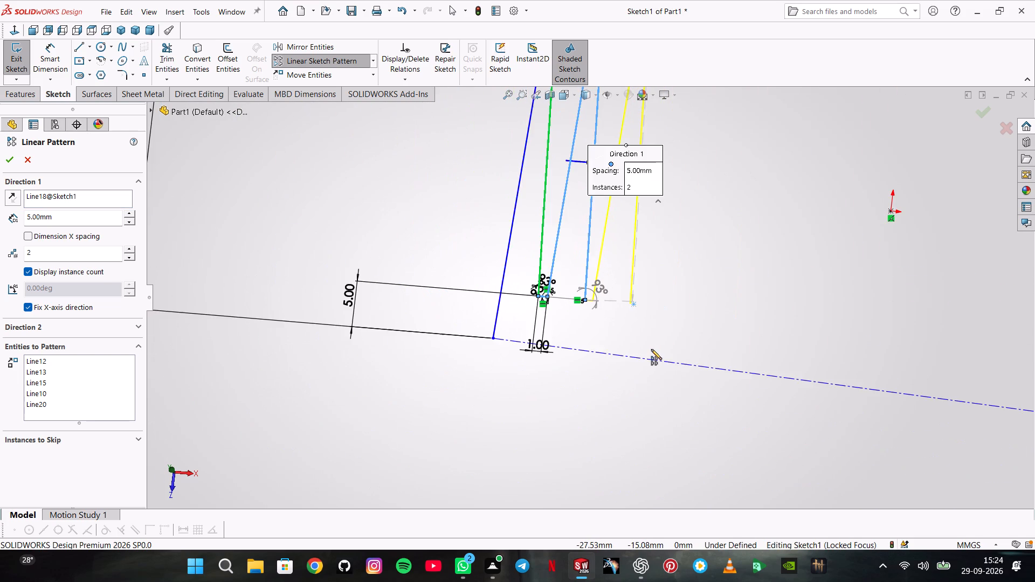
scroll(695, 296, up, 4)
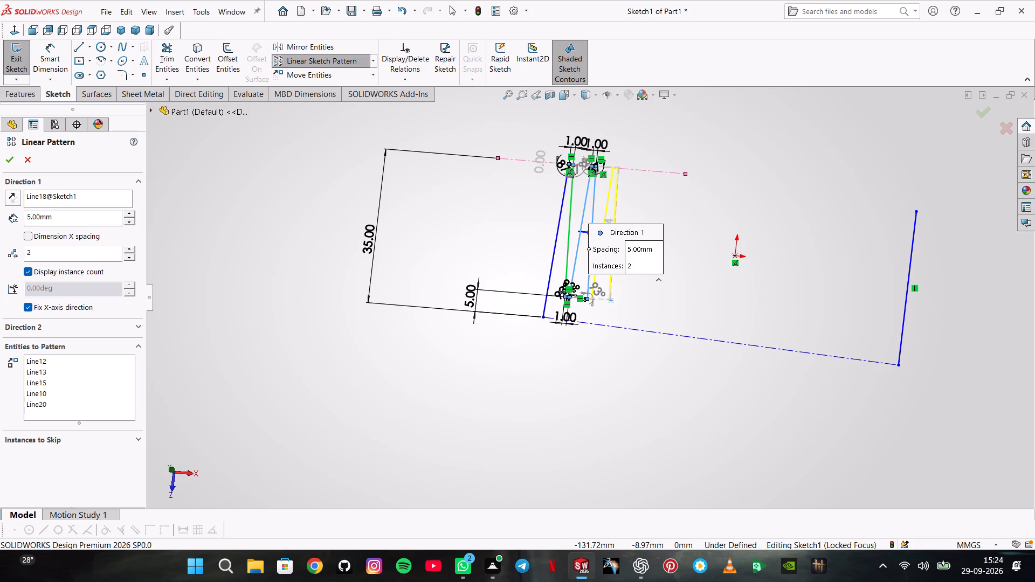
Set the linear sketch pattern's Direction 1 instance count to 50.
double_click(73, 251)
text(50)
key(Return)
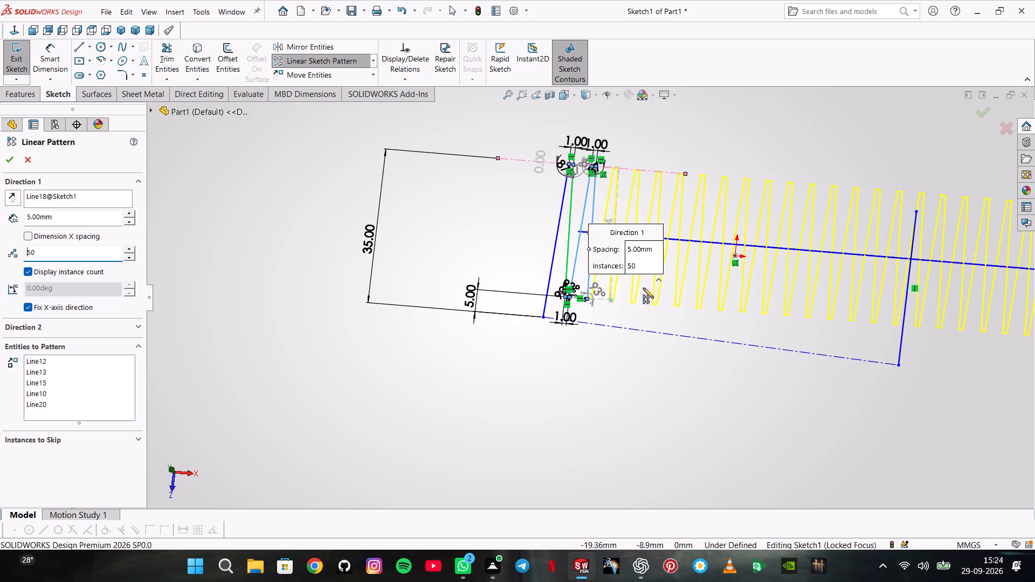
Examine how the previewed bottom tips join the long sides and how far the pattern extends.
scroll(643, 288, down, 6)
scroll(671, 298, up, 2)
scroll(751, 302, down, 5)
scroll(551, 365, down, 2)
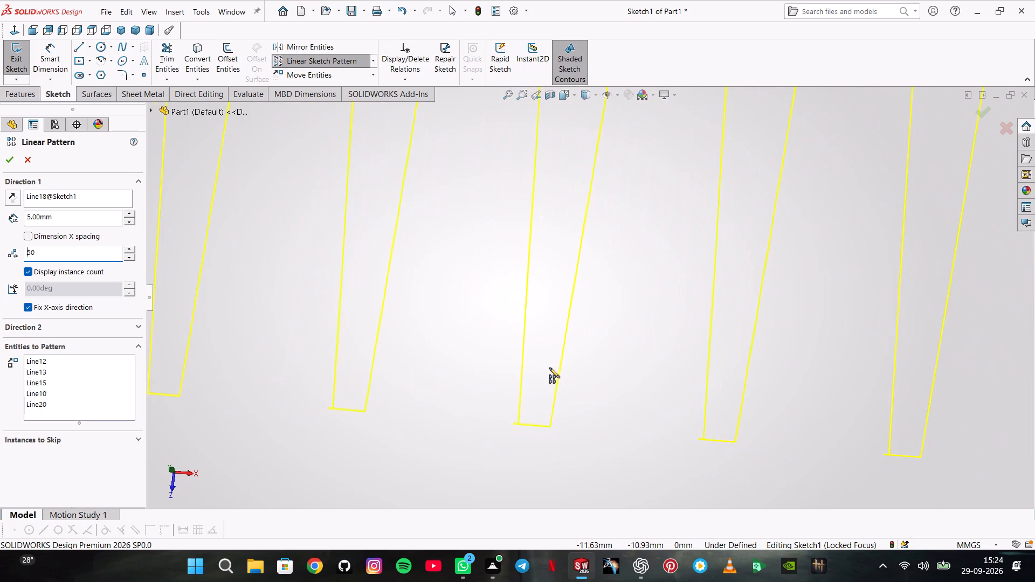
scroll(549, 368, down, 3)
scroll(499, 410, down, 5)
scroll(536, 420, up, 4)
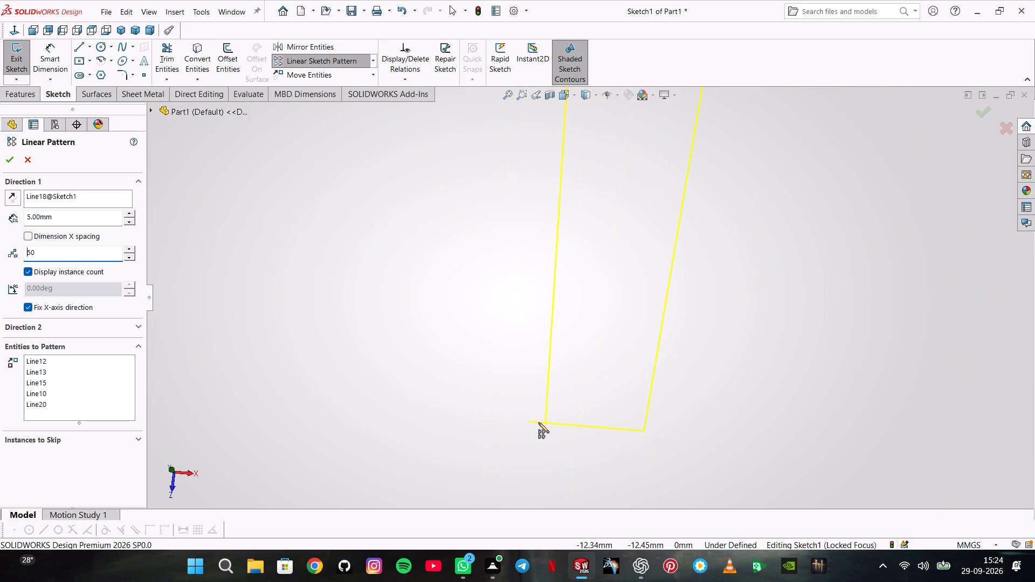
scroll(445, 371, up, 5)
scroll(366, 364, up, 5)
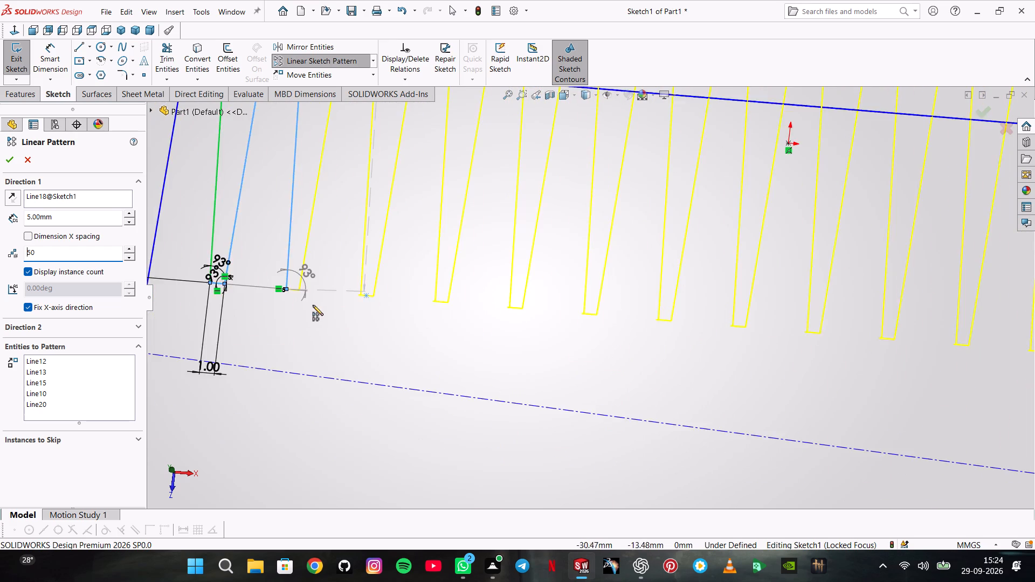
scroll(318, 296, up, 3)
scroll(389, 265, down, 7)
scroll(437, 387, down, 4)
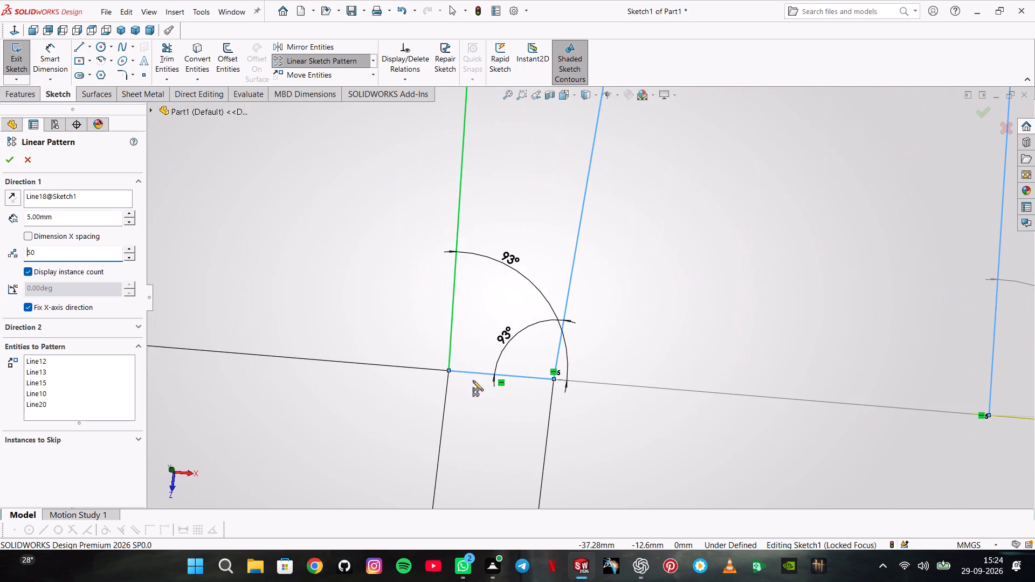
scroll(500, 370, down, 3)
scroll(500, 369, up, 10)
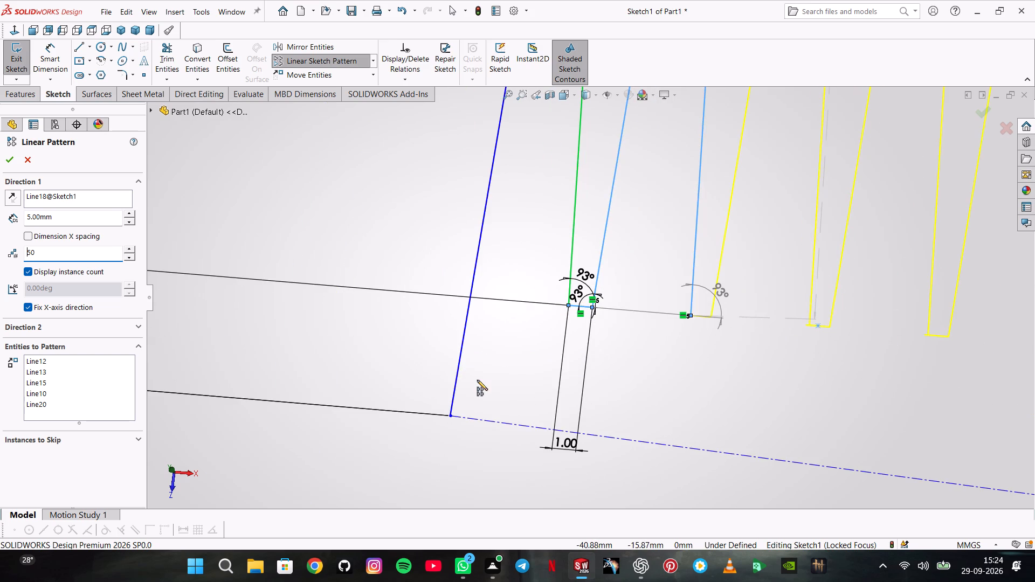
scroll(591, 353, up, 5)
scroll(713, 315, up, 4)
scroll(948, 295, up, 3)
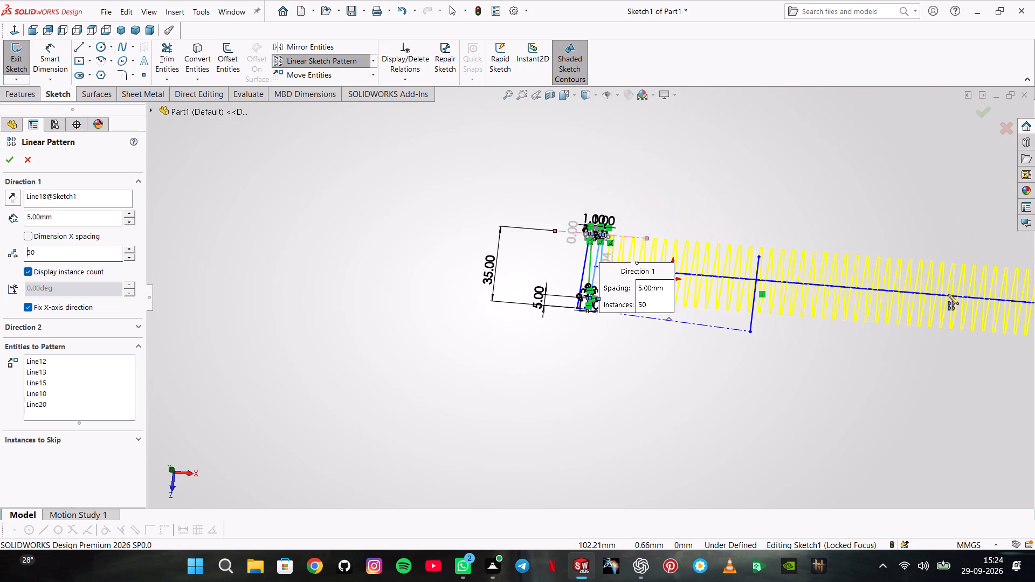
scroll(965, 292, up, 4)
scroll(851, 292, down, 4)
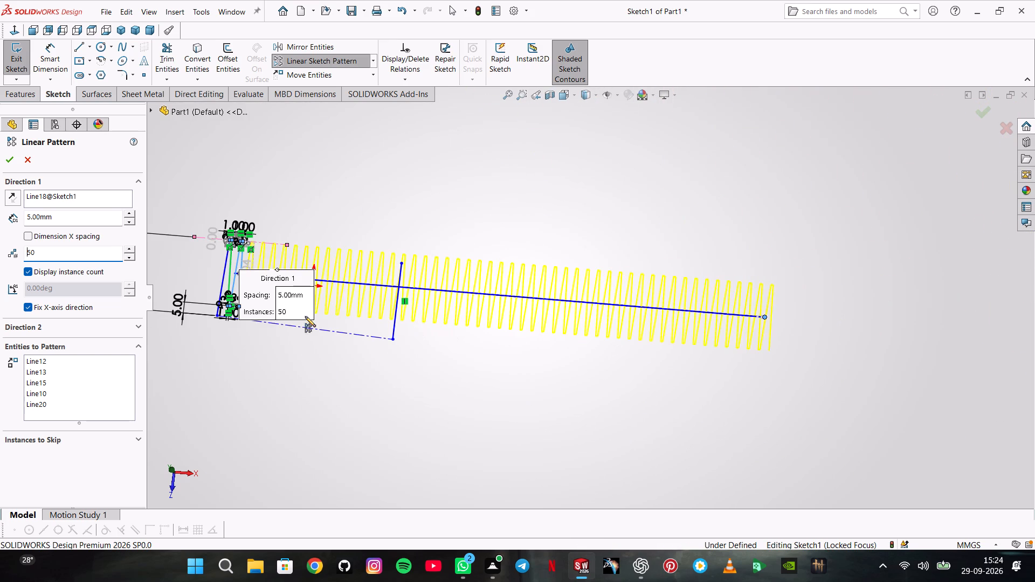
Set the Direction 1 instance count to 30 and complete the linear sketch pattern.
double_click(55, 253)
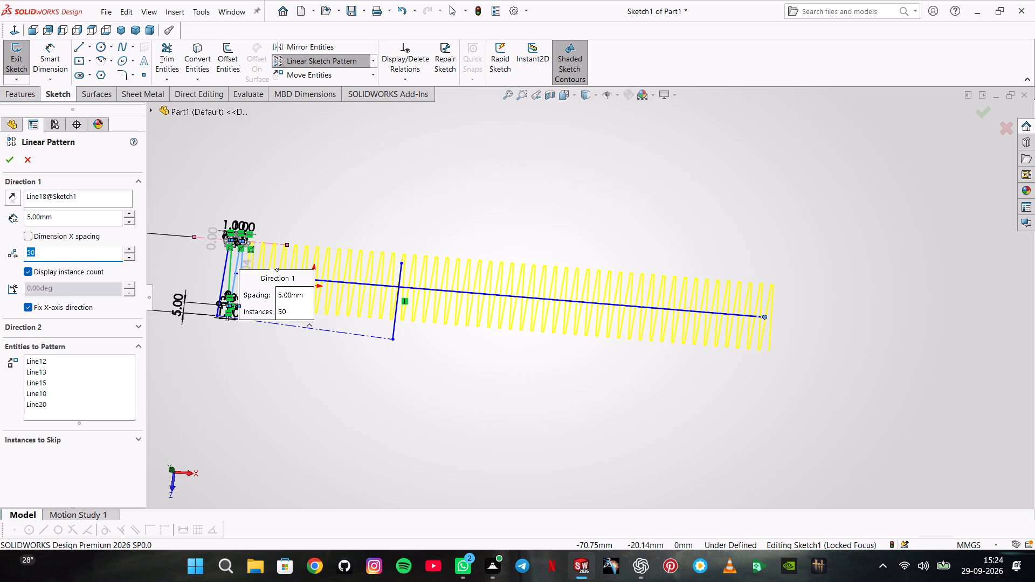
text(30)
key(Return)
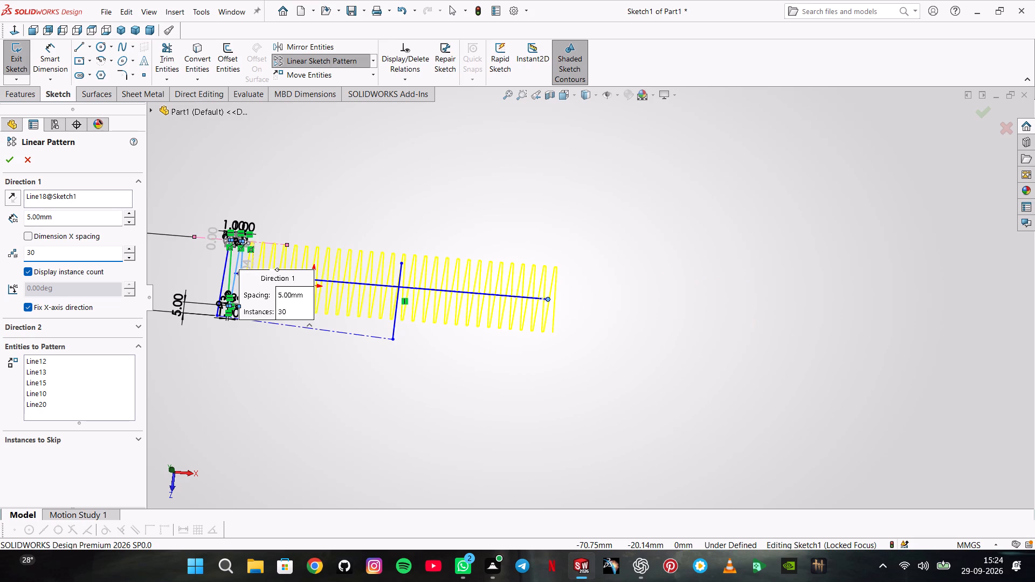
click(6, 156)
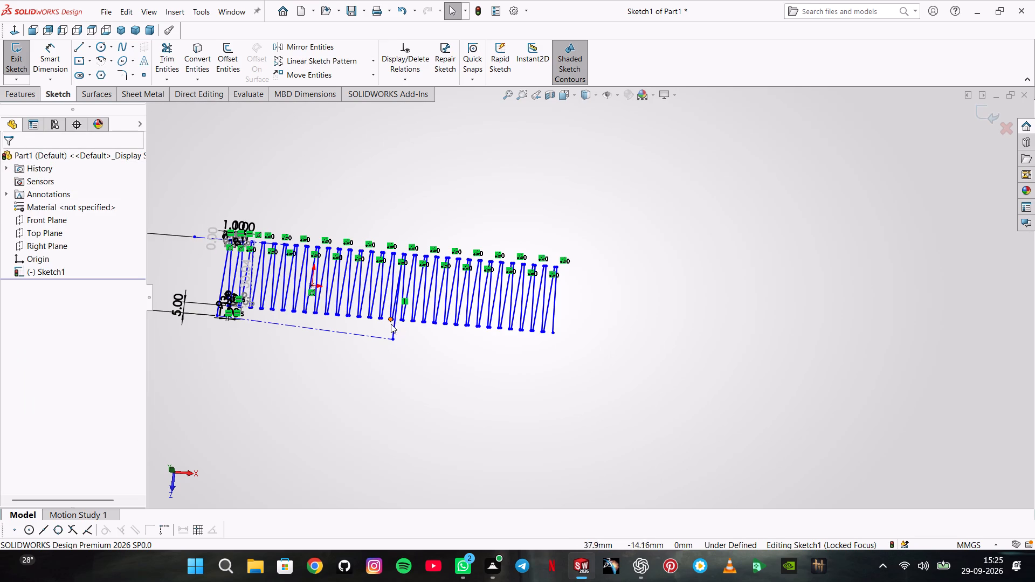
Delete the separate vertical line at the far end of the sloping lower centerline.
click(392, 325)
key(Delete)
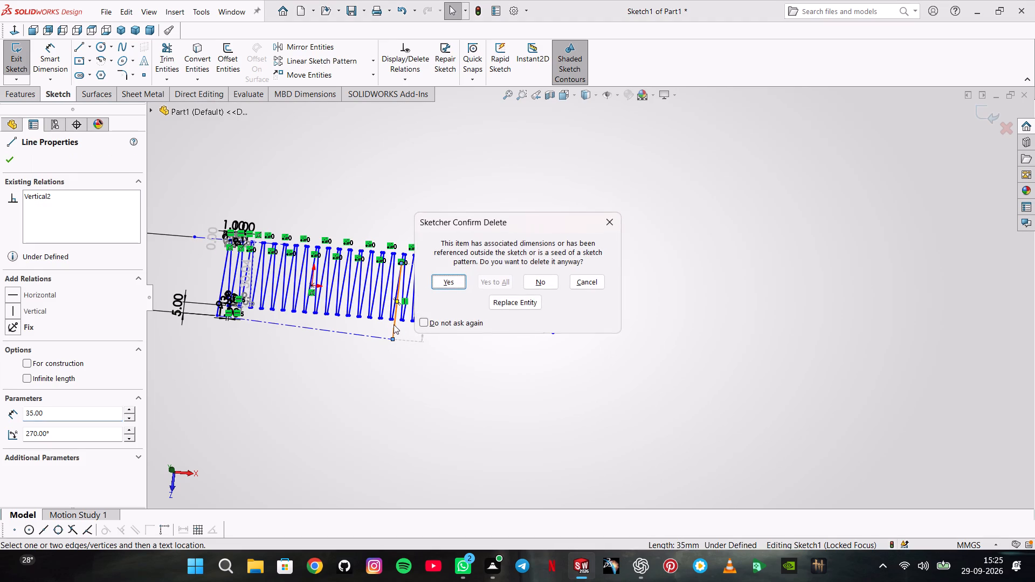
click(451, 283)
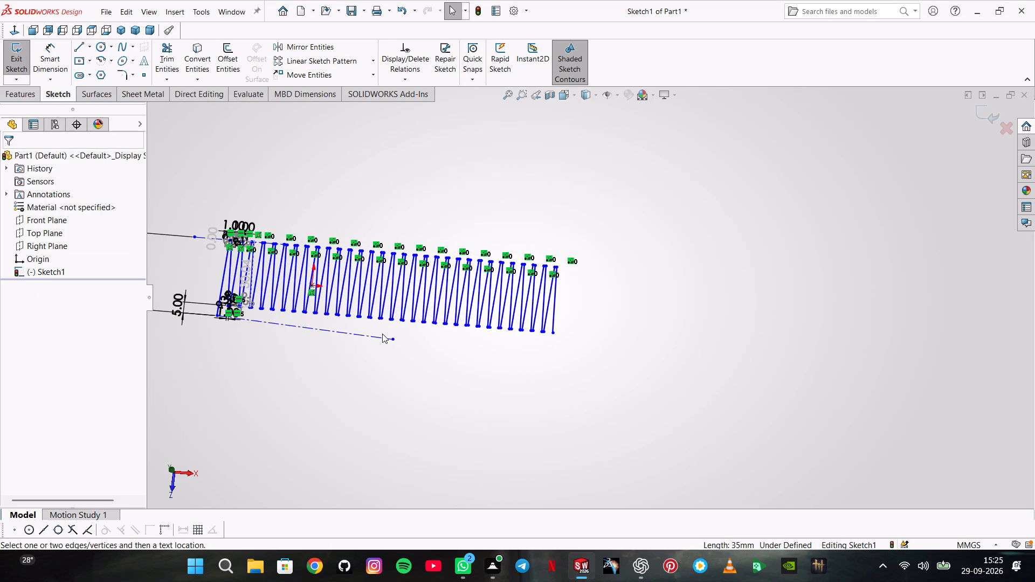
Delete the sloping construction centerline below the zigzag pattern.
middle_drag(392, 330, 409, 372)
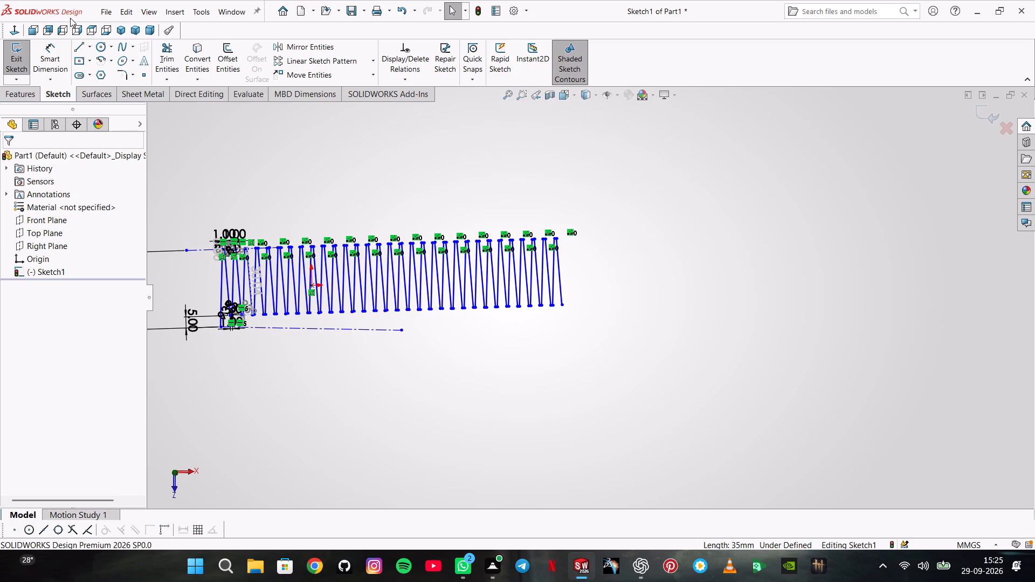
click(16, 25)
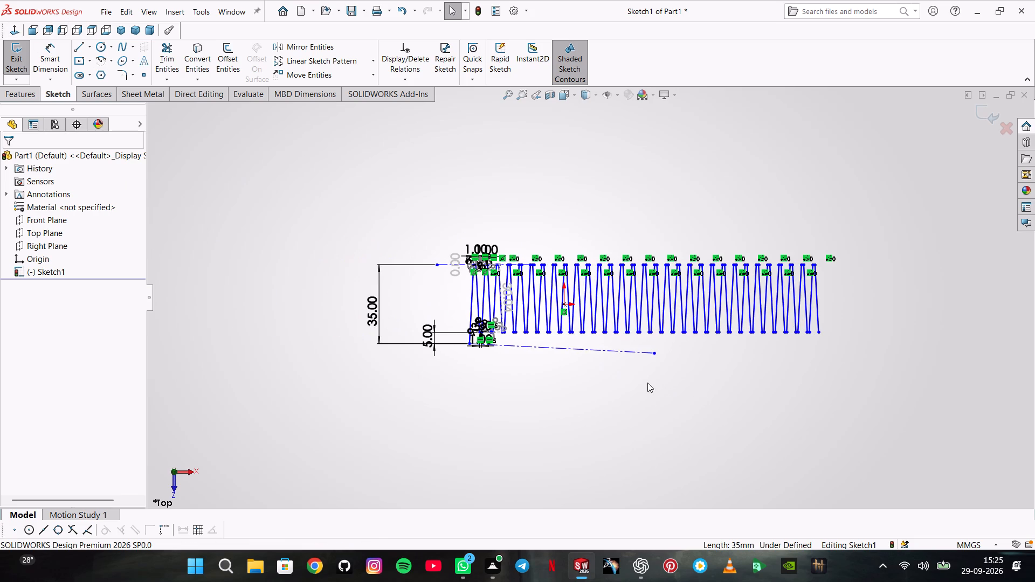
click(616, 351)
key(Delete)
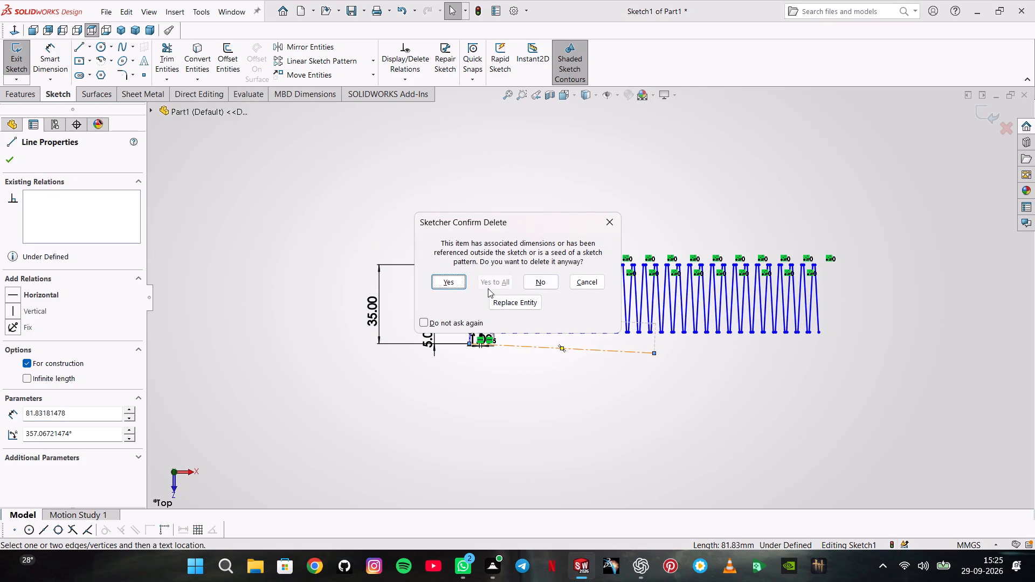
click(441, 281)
Examine how the patterned bottom and top tips meet the ends of the long sides.
scroll(603, 322, down, 12)
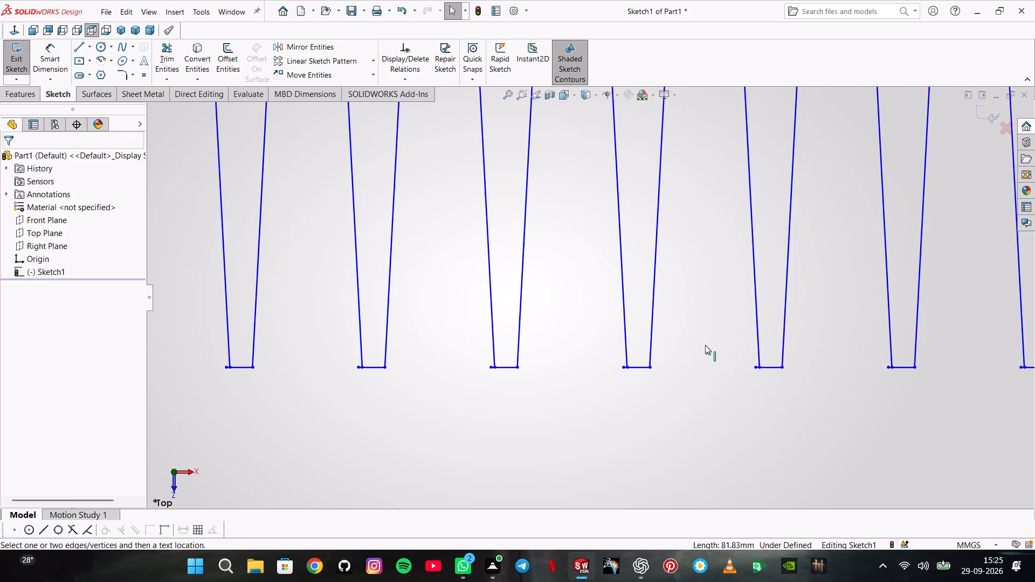
scroll(709, 347, down, 10)
scroll(802, 363, up, 13)
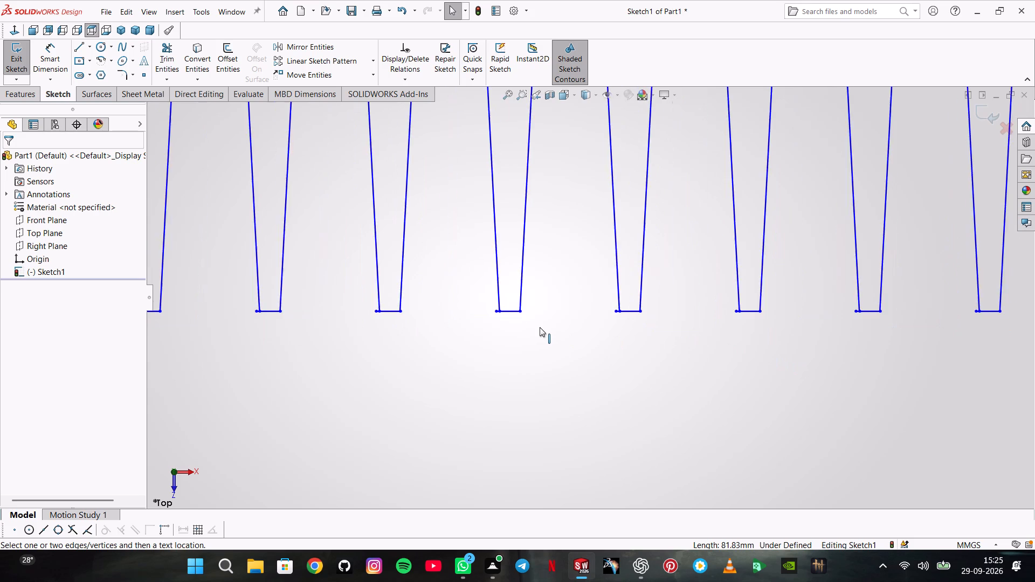
scroll(452, 323, up, 11)
scroll(489, 295, down, 9)
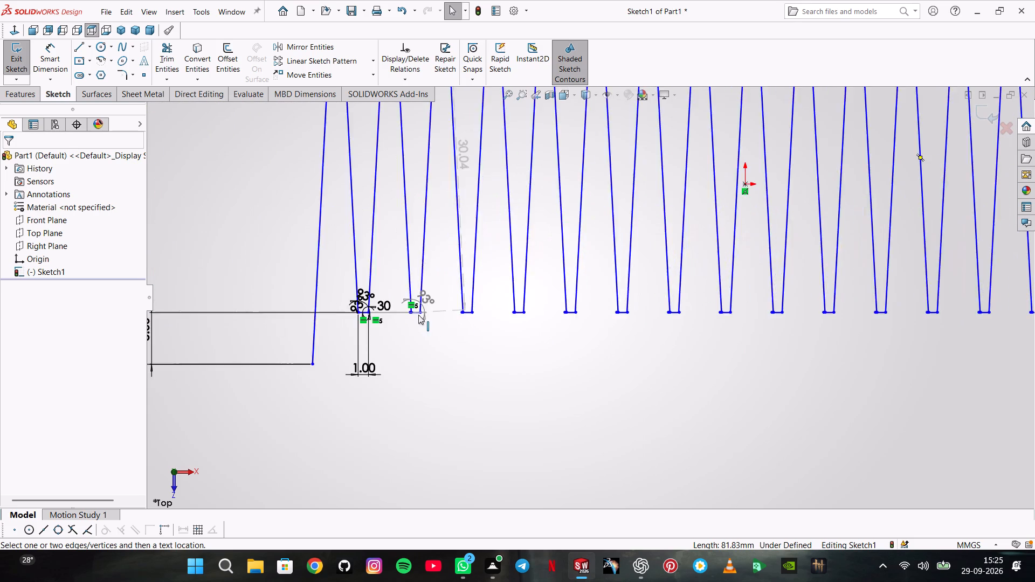
scroll(418, 315, down, 7)
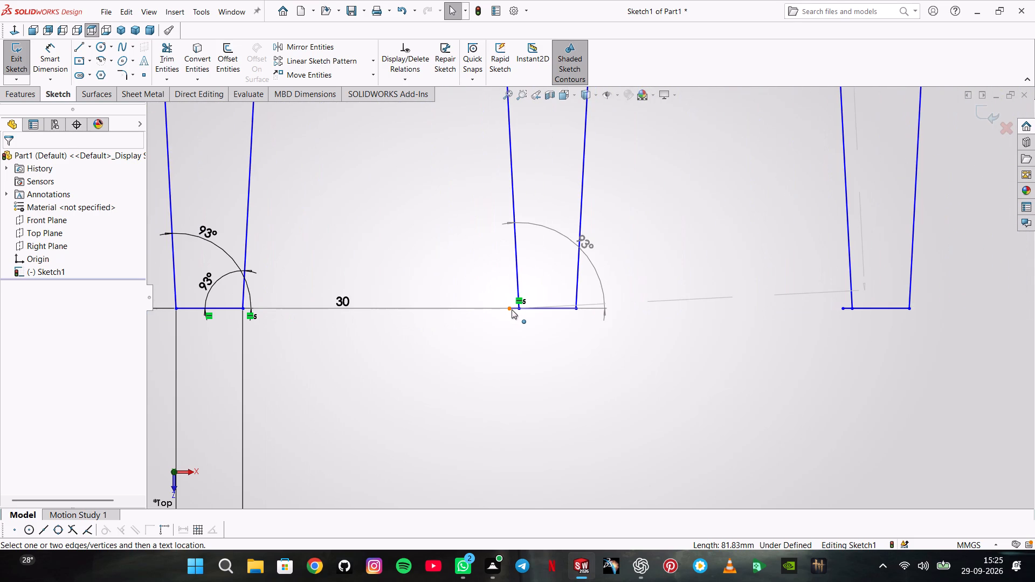
scroll(512, 309, down, 1)
scroll(502, 307, up, 9)
scroll(509, 300, down, 7)
scroll(588, 275, down, 5)
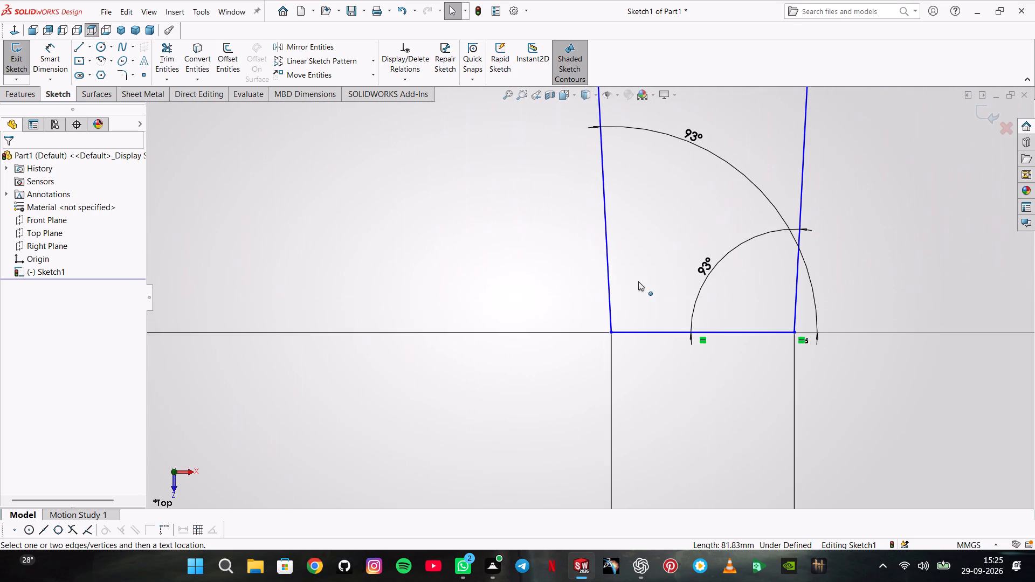
scroll(667, 283, down, 5)
scroll(728, 295, up, 17)
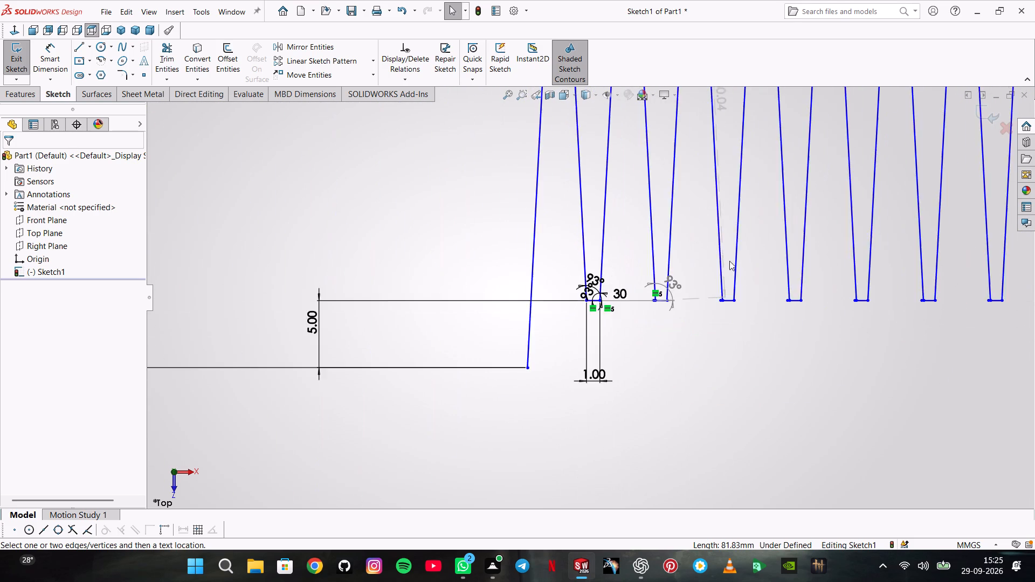
scroll(716, 251, up, 5)
scroll(601, 132, down, 7)
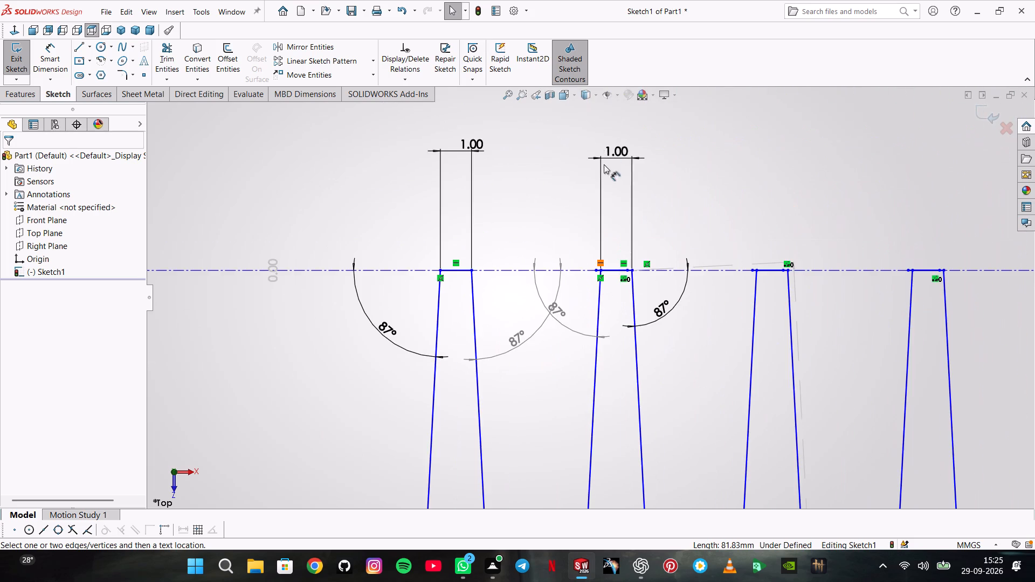
scroll(604, 195, down, 6)
scroll(653, 448, down, 4)
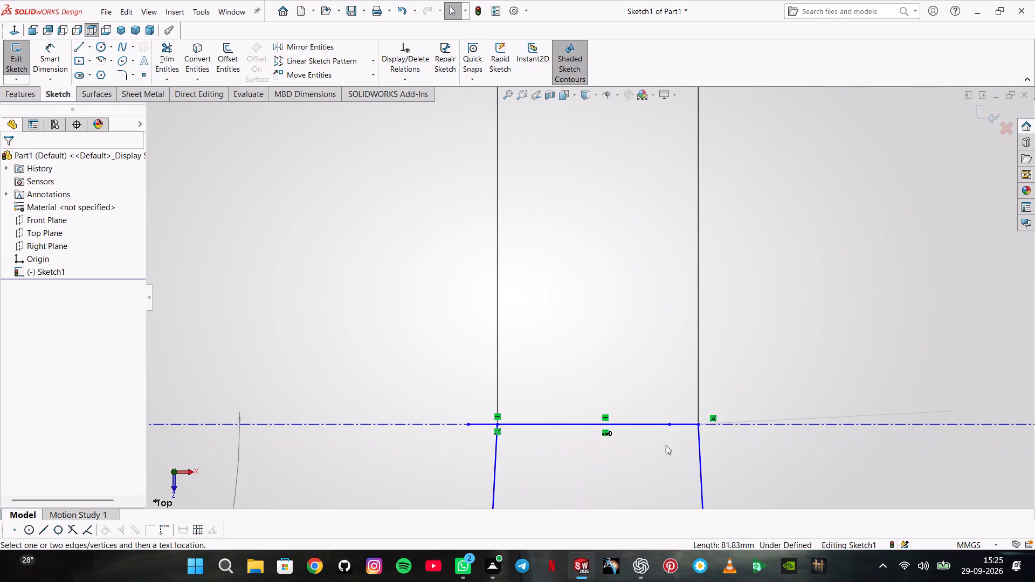
scroll(673, 422, down, 2)
scroll(673, 422, up, 13)
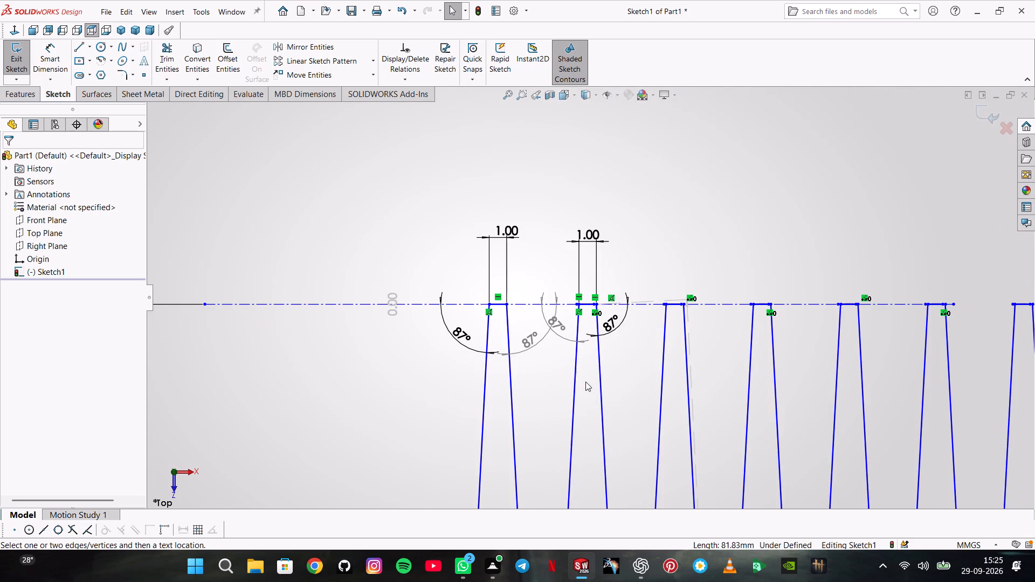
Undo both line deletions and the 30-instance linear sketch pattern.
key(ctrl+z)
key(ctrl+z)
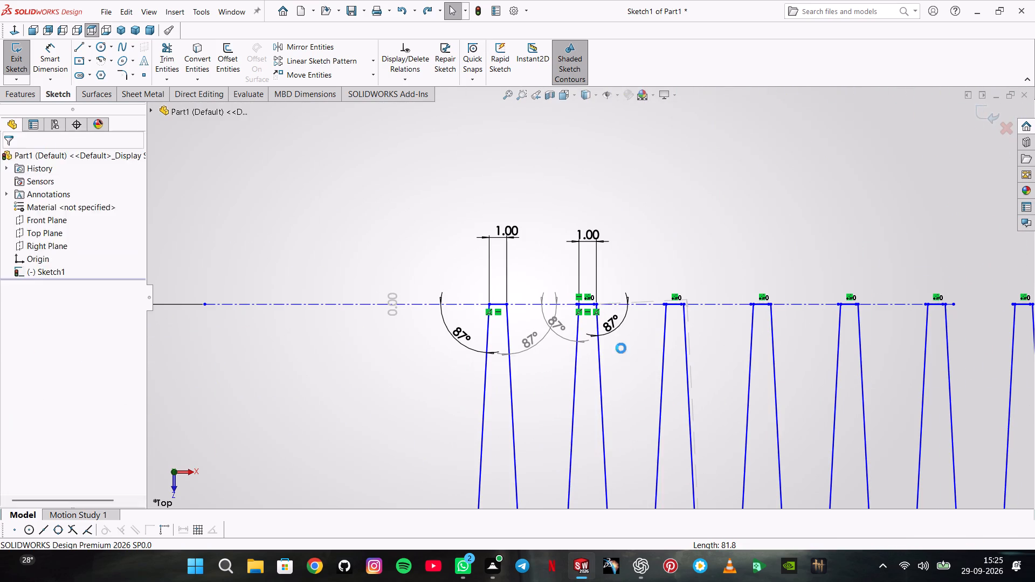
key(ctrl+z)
Examine the original zigzag's top tips and the lower ends of its long sides at close range.
scroll(586, 305, down, 2)
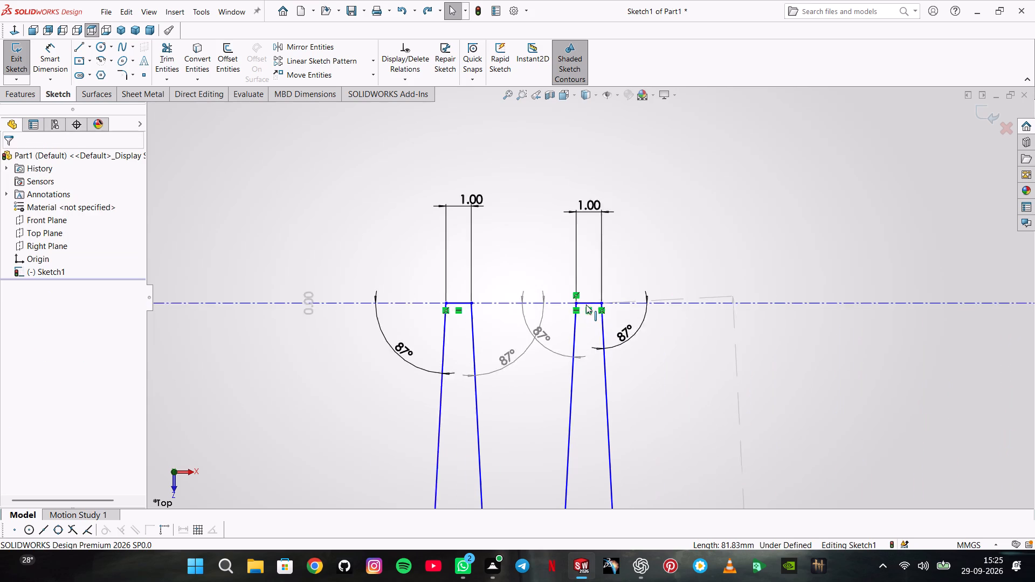
scroll(586, 304, down, 12)
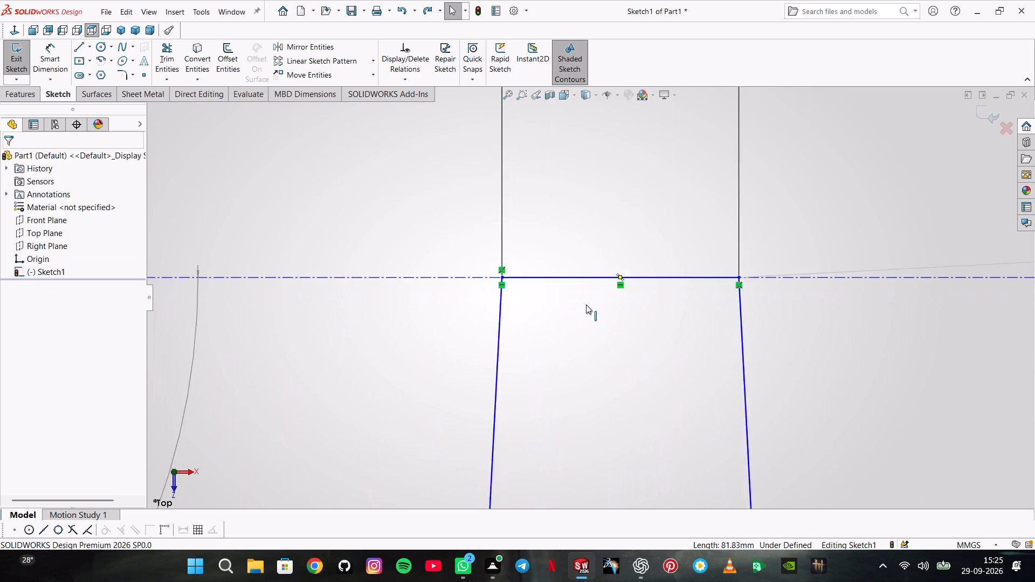
scroll(586, 304, down, 1)
scroll(586, 304, up, 6)
scroll(480, 334, up, 5)
scroll(433, 280, down, 6)
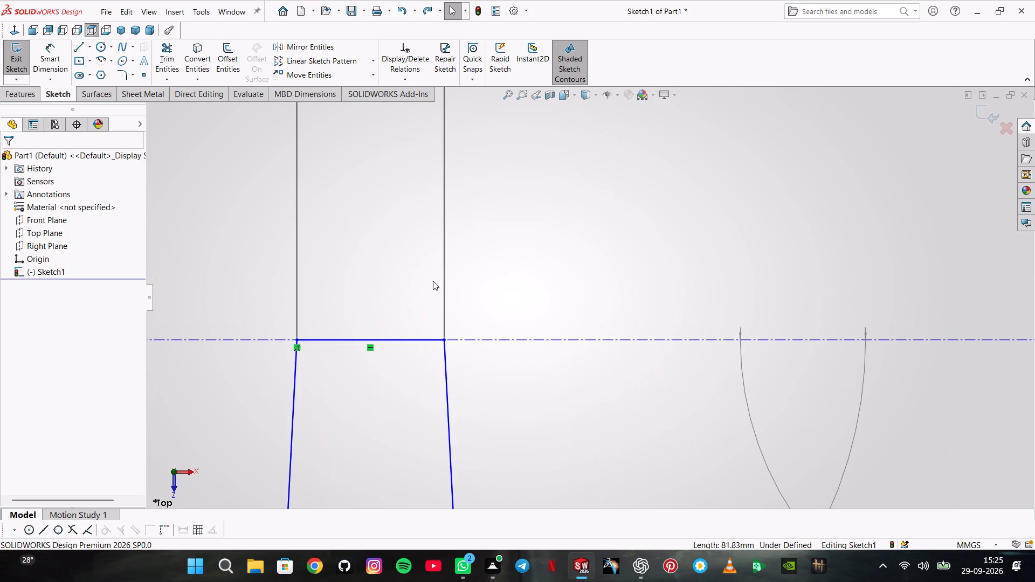
scroll(405, 367, up, 16)
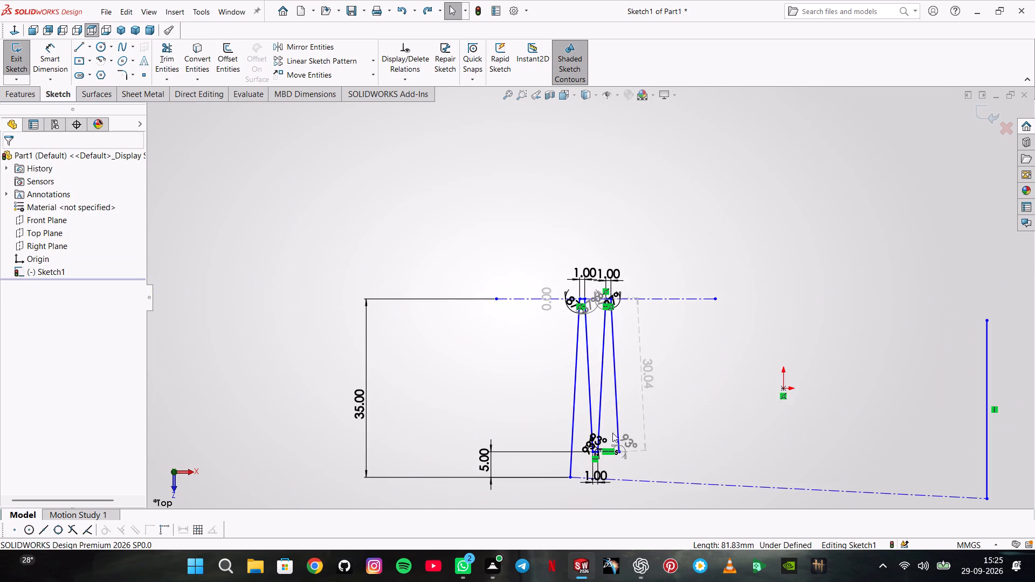
scroll(618, 438, down, 7)
scroll(552, 403, down, 3)
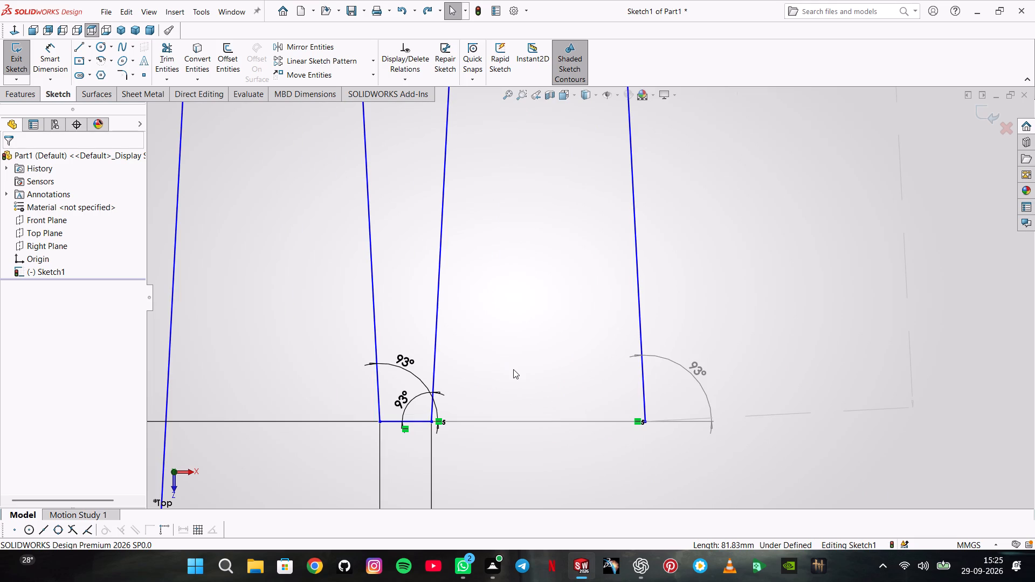
scroll(513, 369, up, 4)
scroll(539, 247, up, 4)
scroll(569, 176, up, 3)
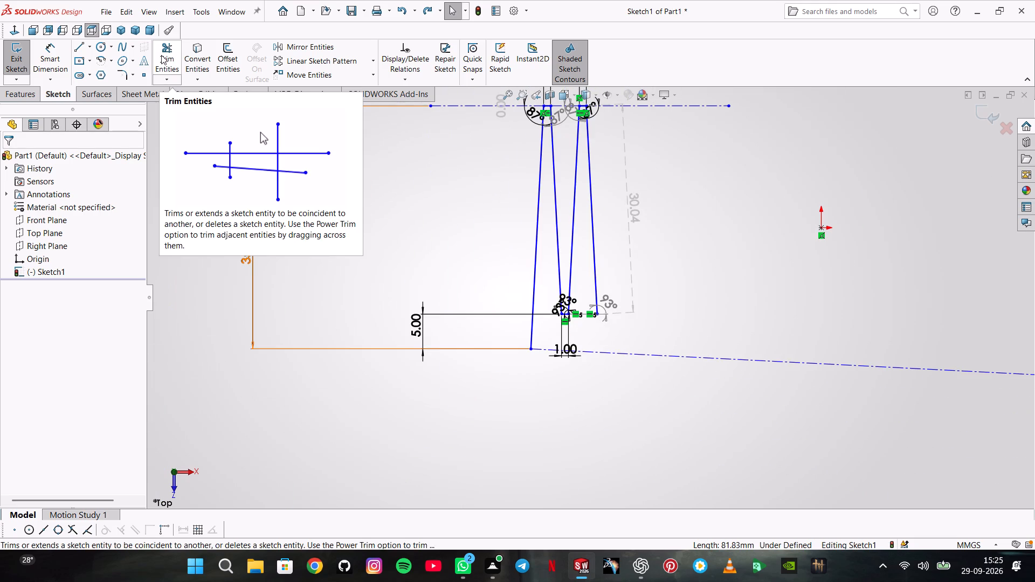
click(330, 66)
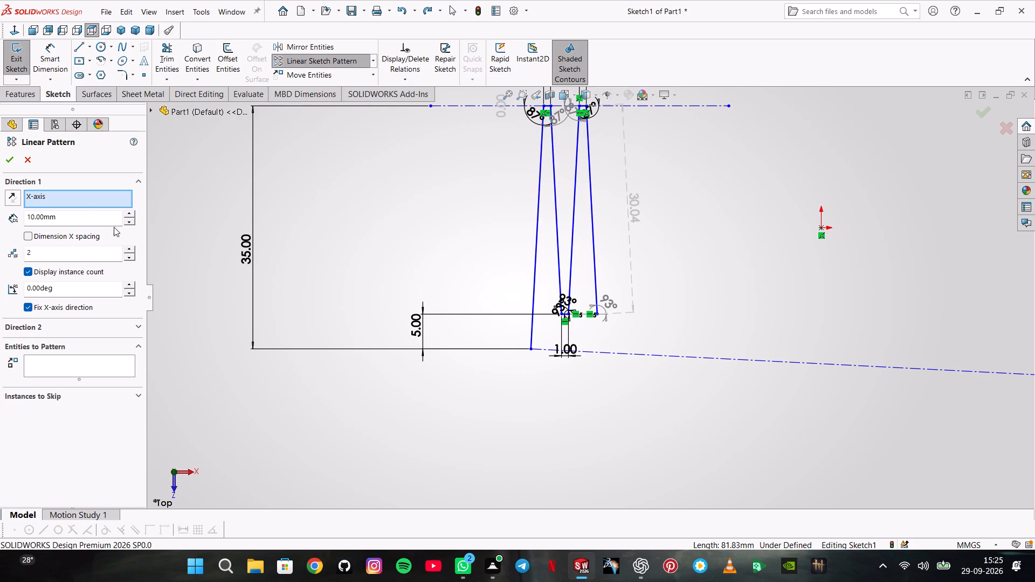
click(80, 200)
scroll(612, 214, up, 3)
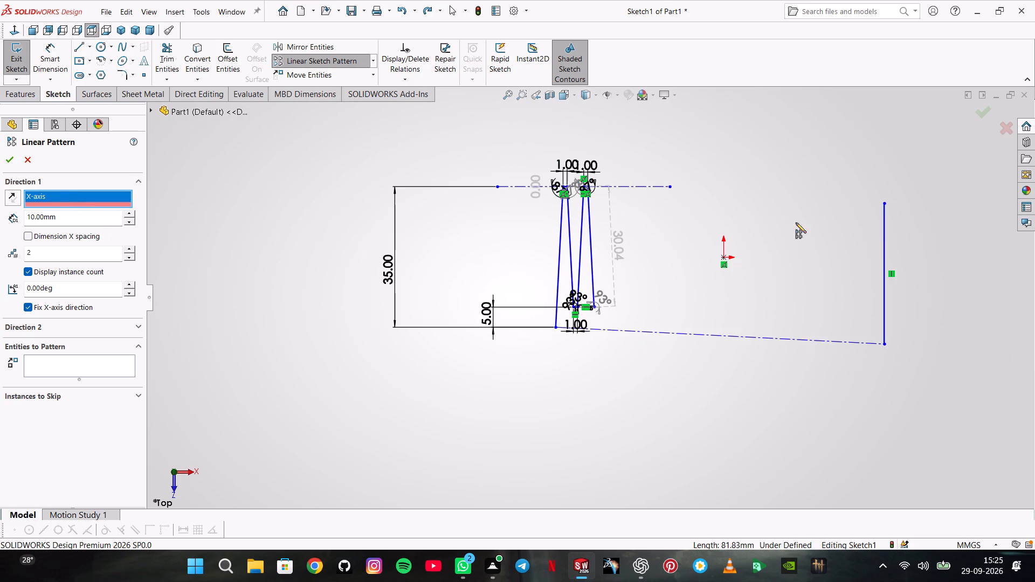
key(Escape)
Delete the sloping construction centerline below the zigzag.
click(824, 342)
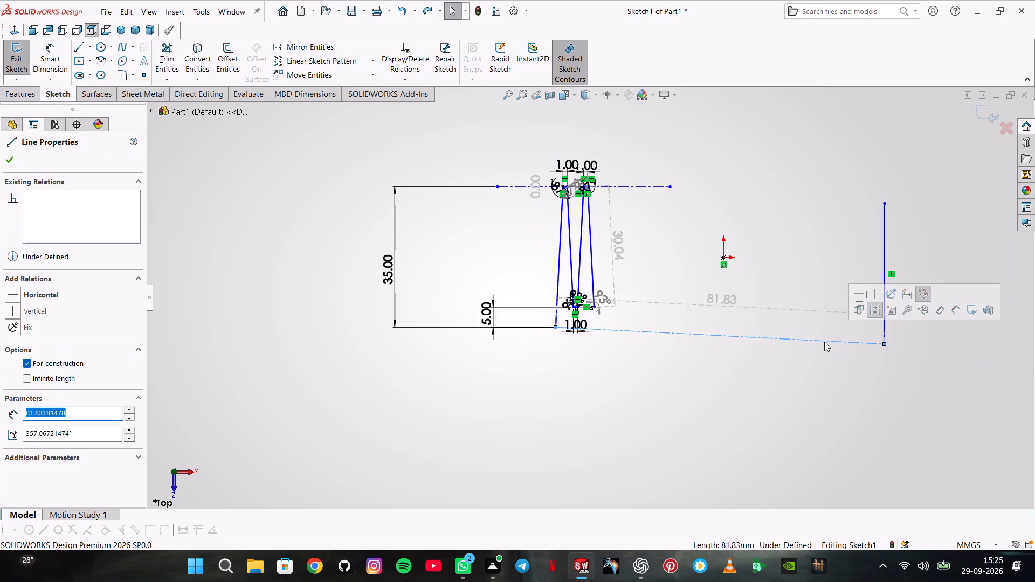
key(Delete)
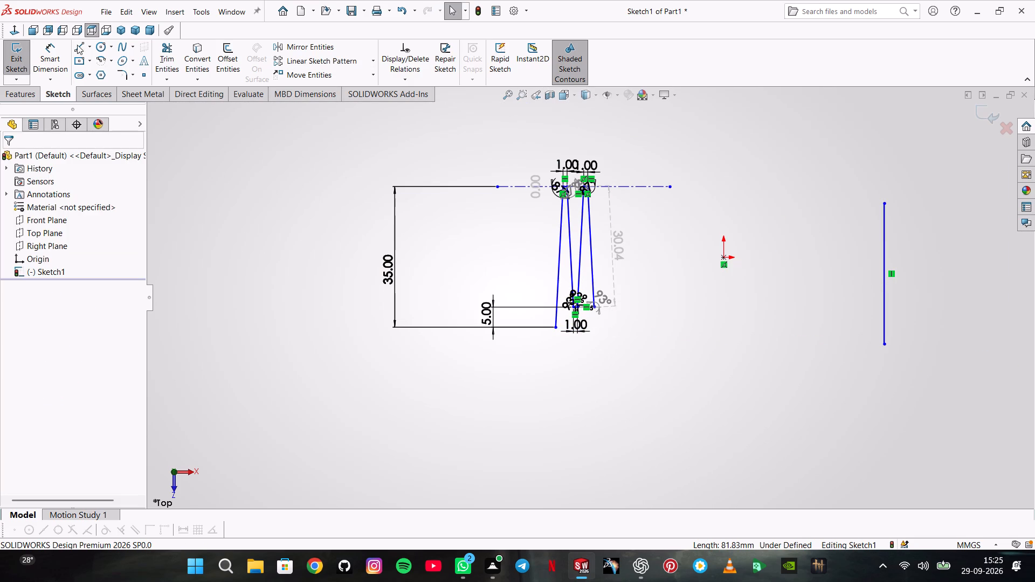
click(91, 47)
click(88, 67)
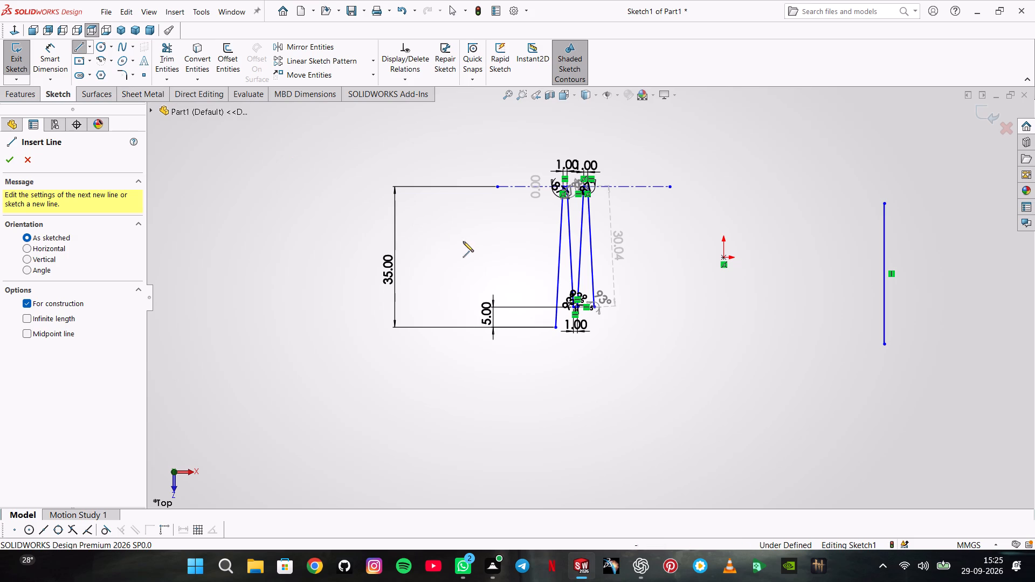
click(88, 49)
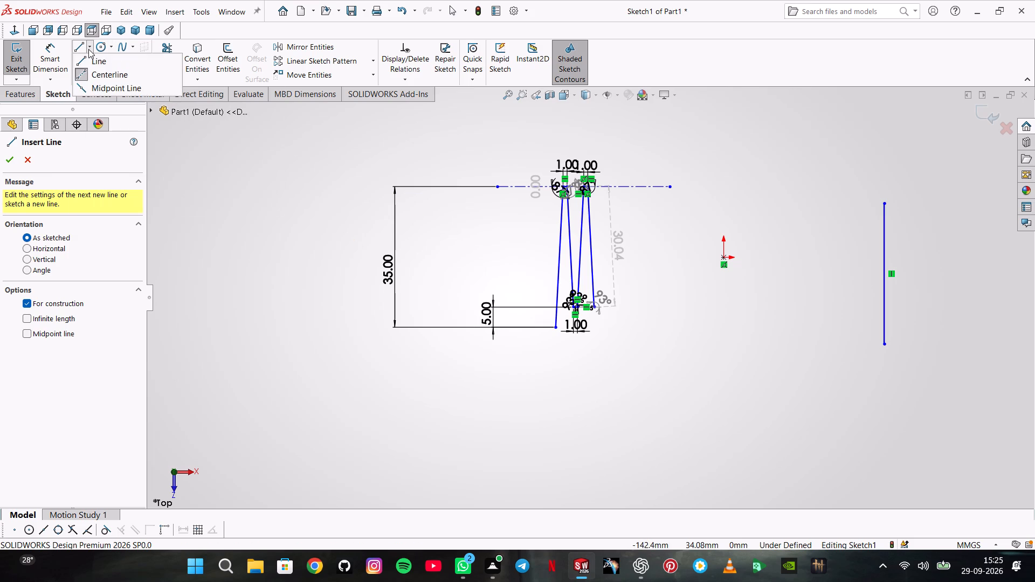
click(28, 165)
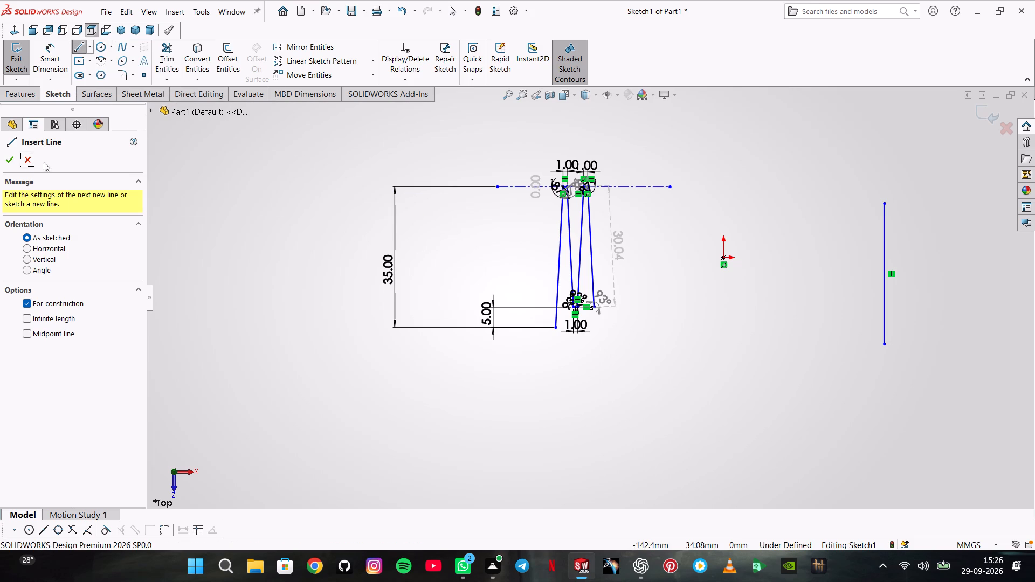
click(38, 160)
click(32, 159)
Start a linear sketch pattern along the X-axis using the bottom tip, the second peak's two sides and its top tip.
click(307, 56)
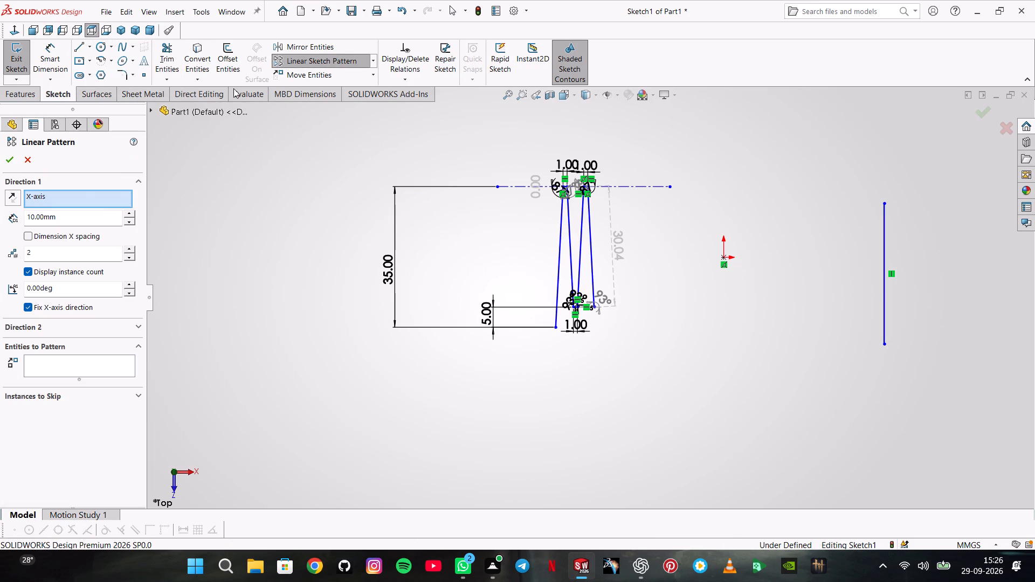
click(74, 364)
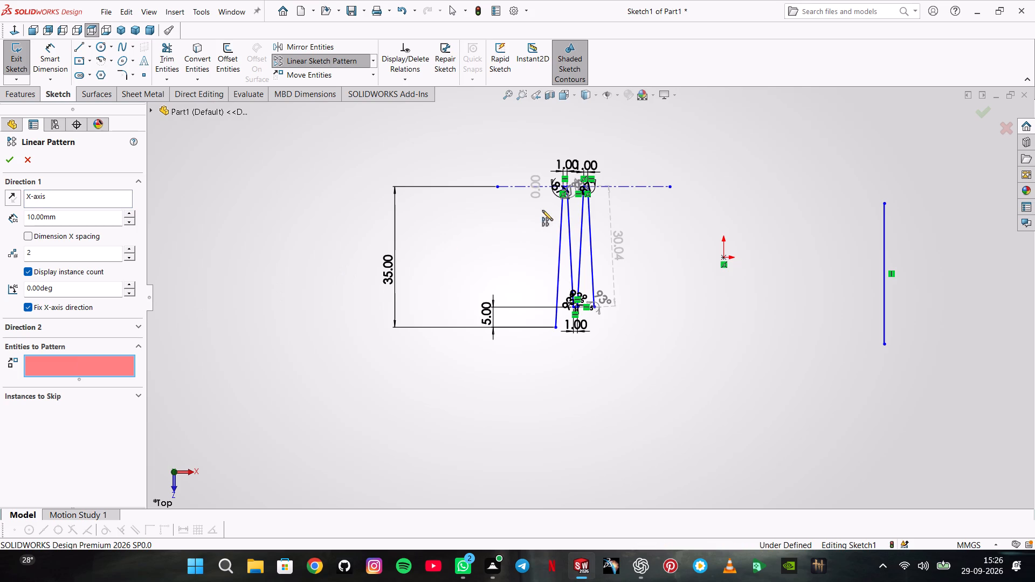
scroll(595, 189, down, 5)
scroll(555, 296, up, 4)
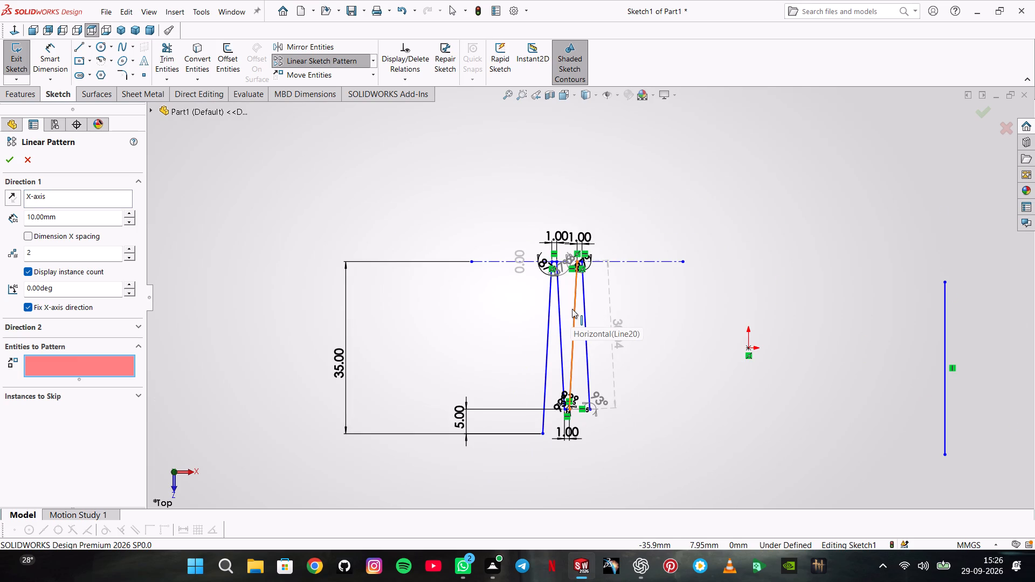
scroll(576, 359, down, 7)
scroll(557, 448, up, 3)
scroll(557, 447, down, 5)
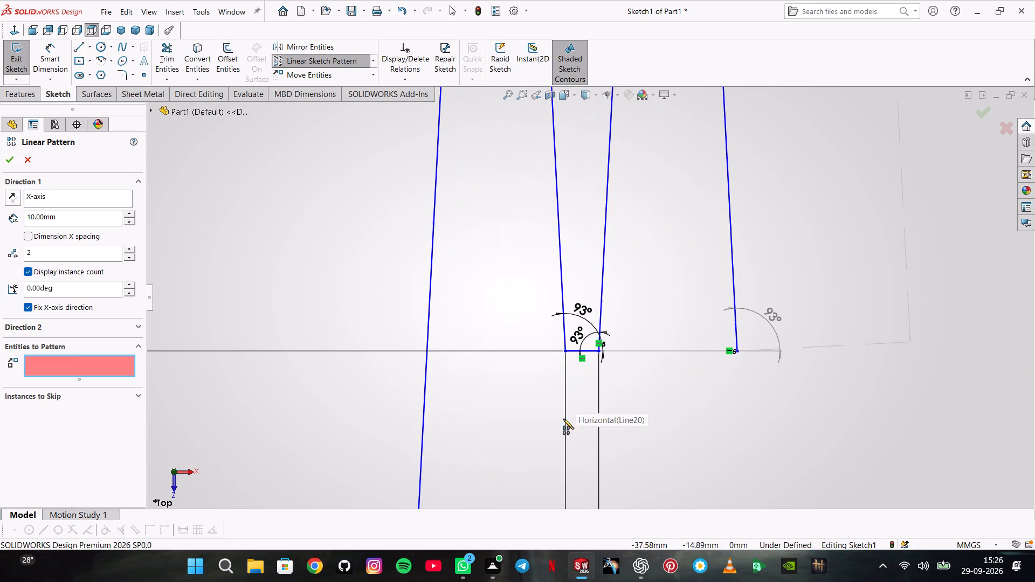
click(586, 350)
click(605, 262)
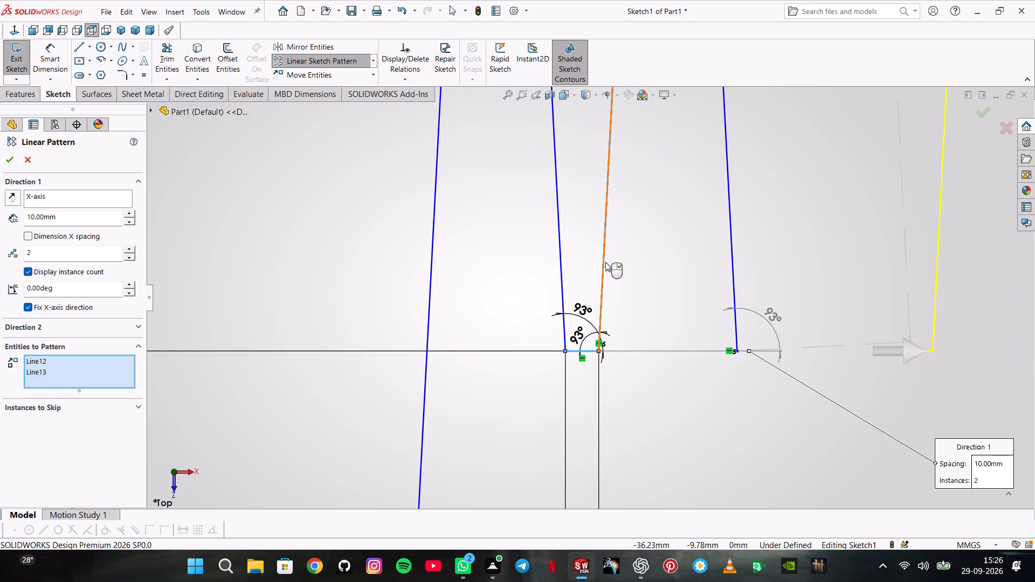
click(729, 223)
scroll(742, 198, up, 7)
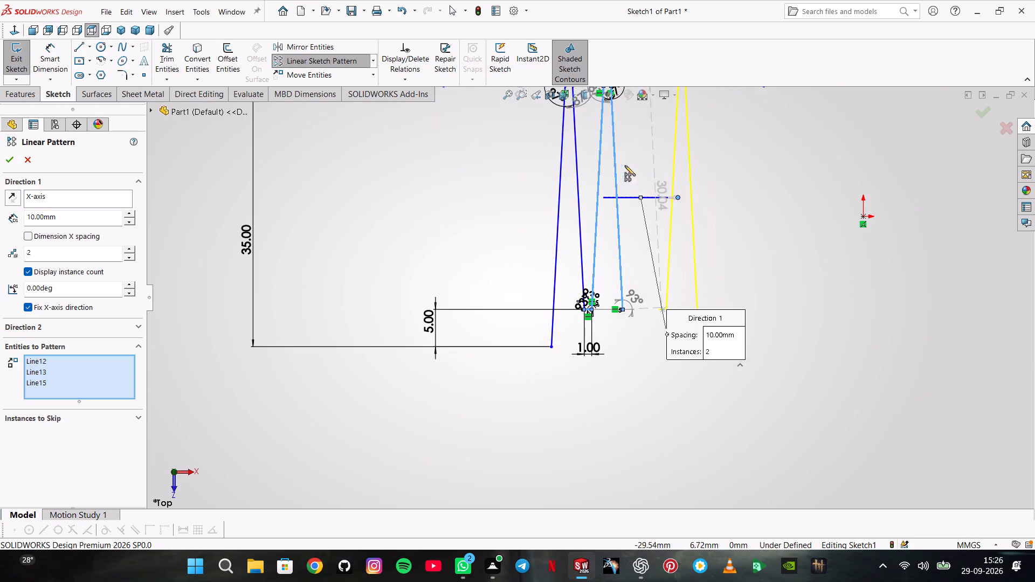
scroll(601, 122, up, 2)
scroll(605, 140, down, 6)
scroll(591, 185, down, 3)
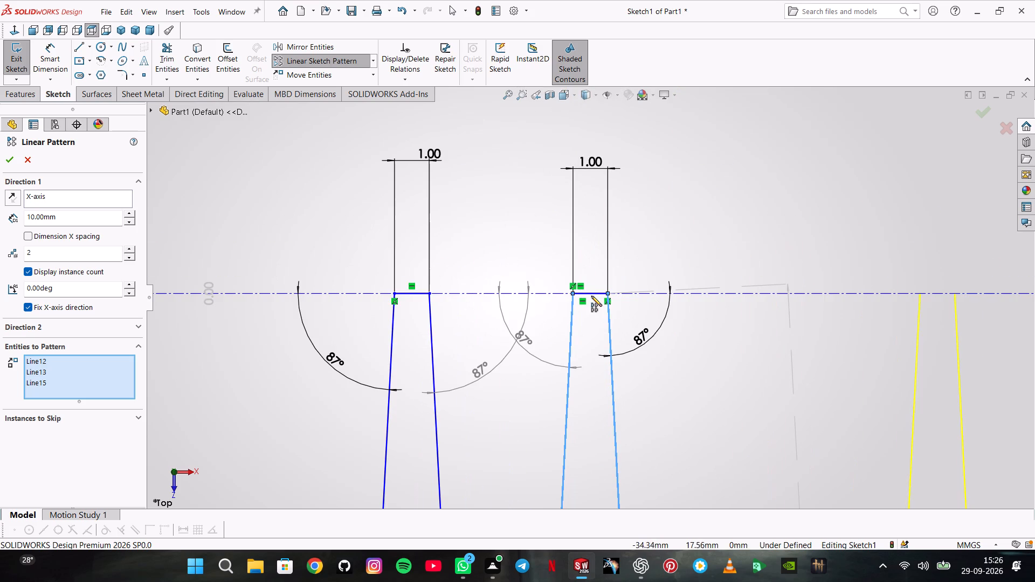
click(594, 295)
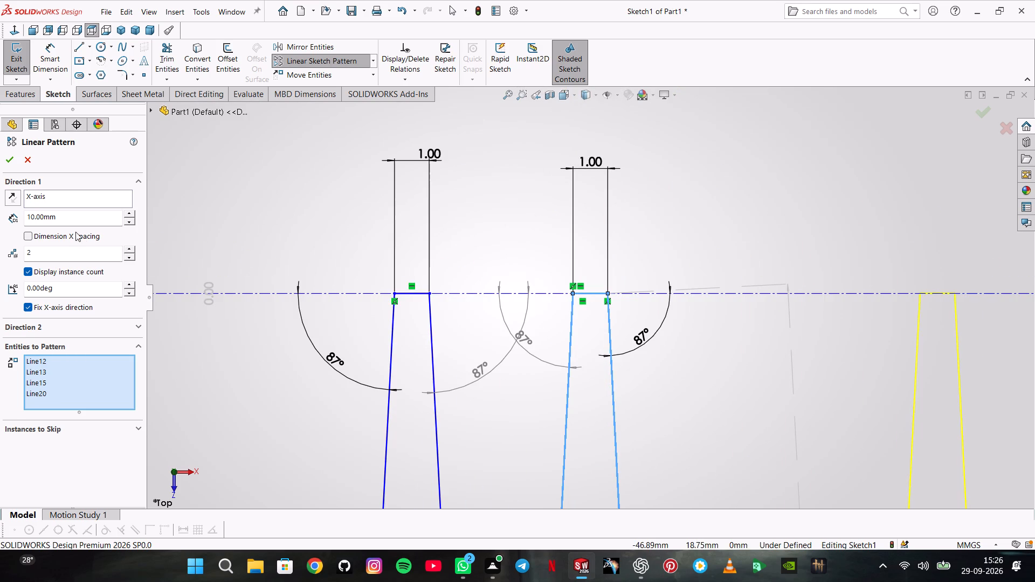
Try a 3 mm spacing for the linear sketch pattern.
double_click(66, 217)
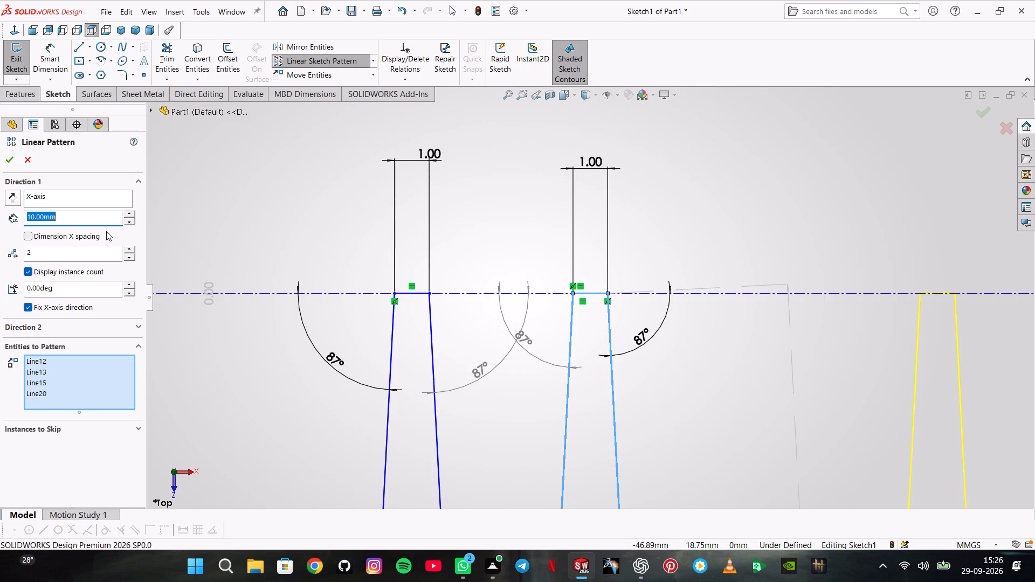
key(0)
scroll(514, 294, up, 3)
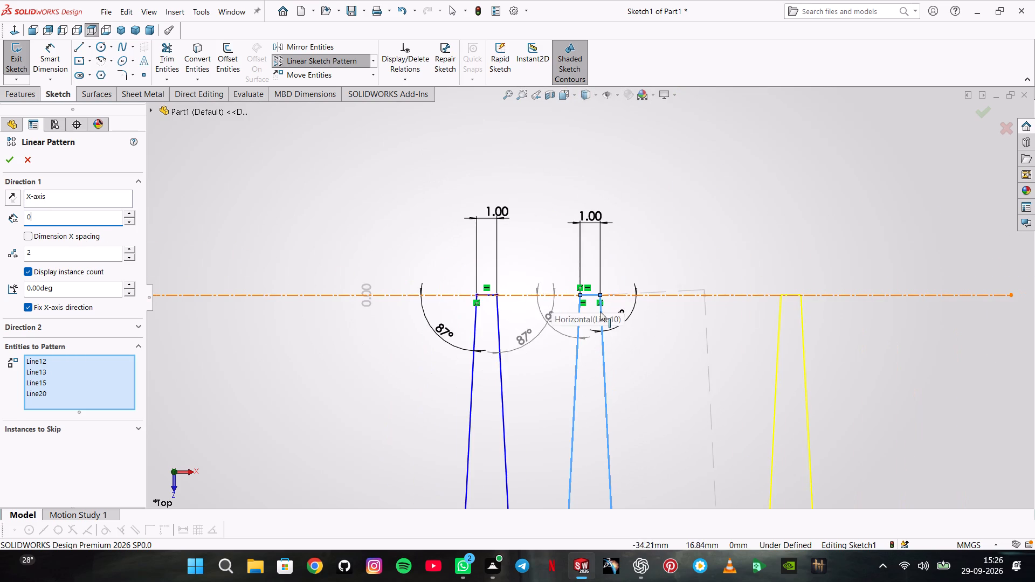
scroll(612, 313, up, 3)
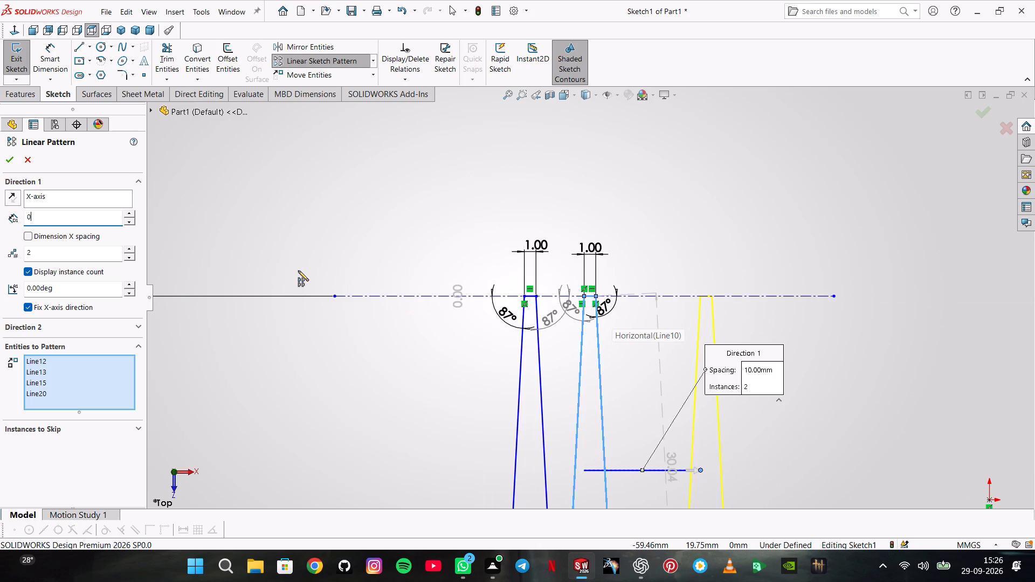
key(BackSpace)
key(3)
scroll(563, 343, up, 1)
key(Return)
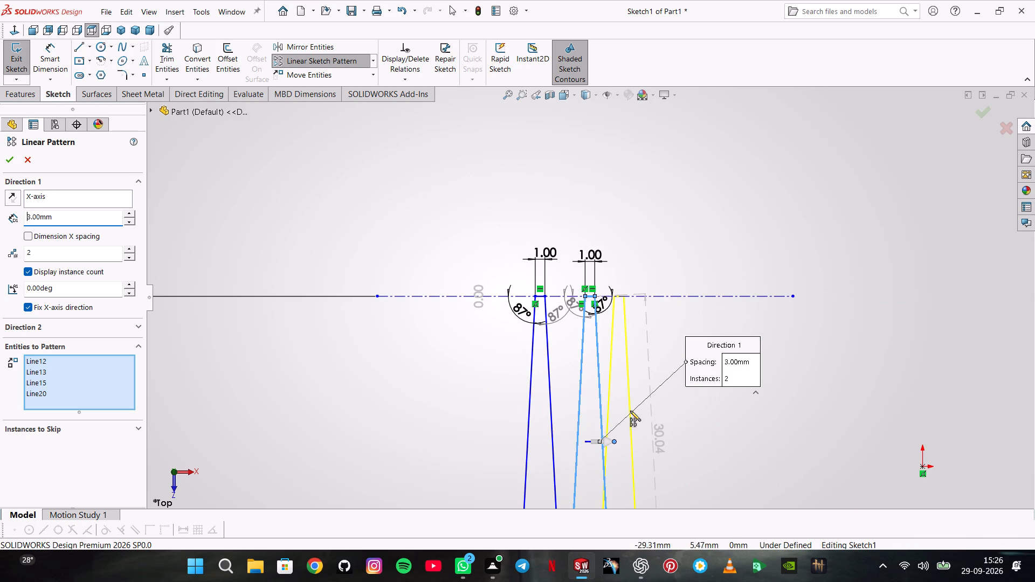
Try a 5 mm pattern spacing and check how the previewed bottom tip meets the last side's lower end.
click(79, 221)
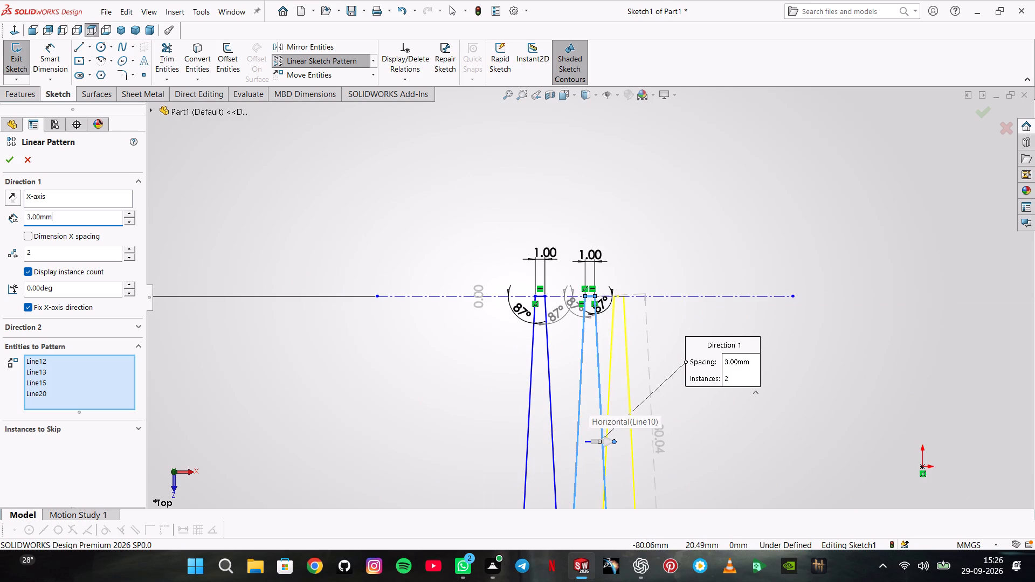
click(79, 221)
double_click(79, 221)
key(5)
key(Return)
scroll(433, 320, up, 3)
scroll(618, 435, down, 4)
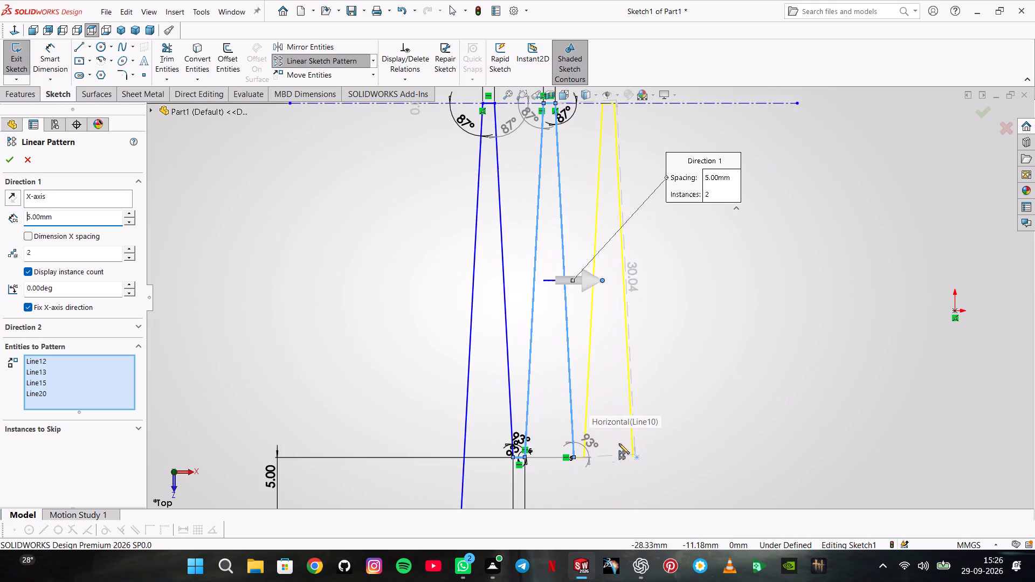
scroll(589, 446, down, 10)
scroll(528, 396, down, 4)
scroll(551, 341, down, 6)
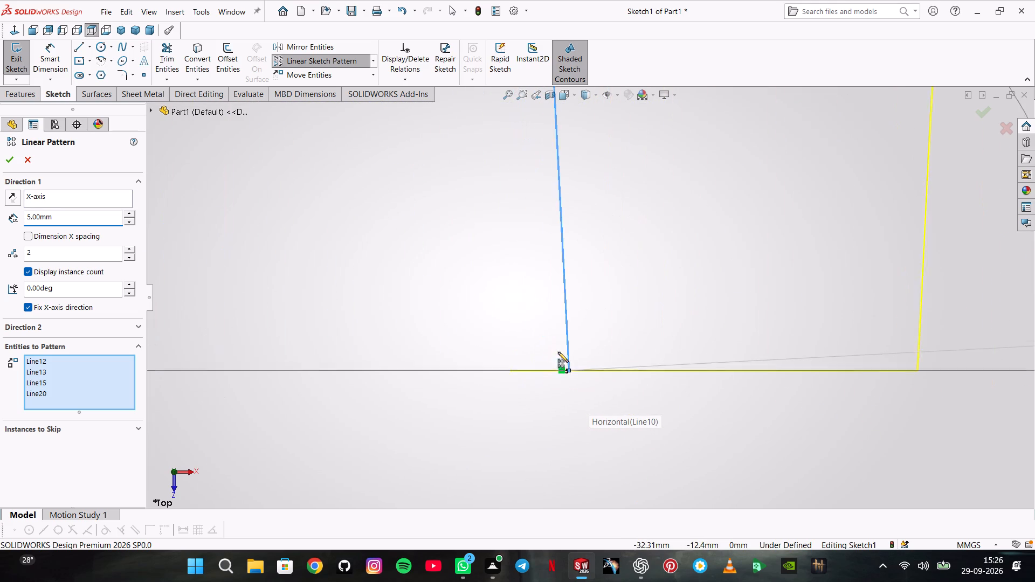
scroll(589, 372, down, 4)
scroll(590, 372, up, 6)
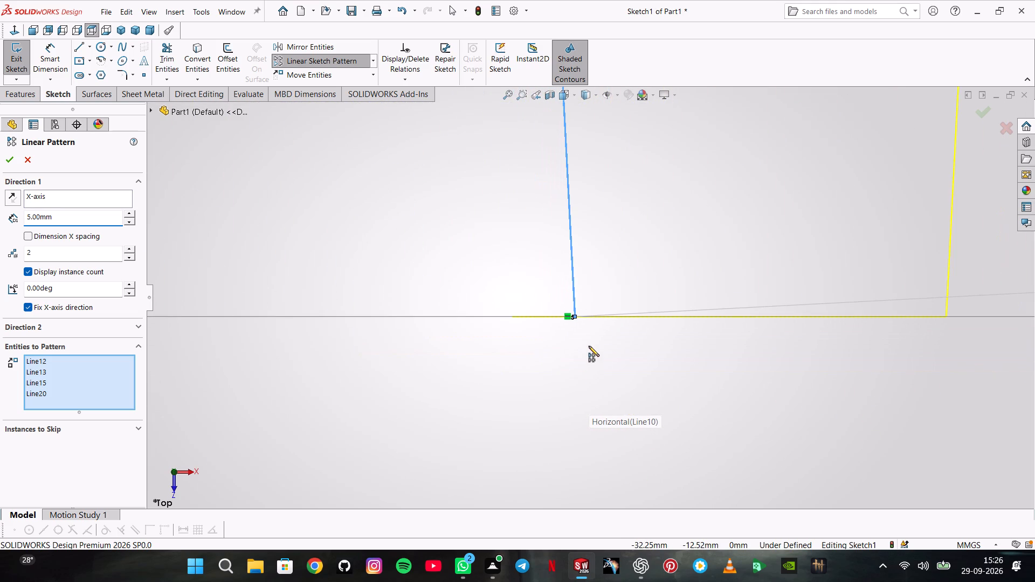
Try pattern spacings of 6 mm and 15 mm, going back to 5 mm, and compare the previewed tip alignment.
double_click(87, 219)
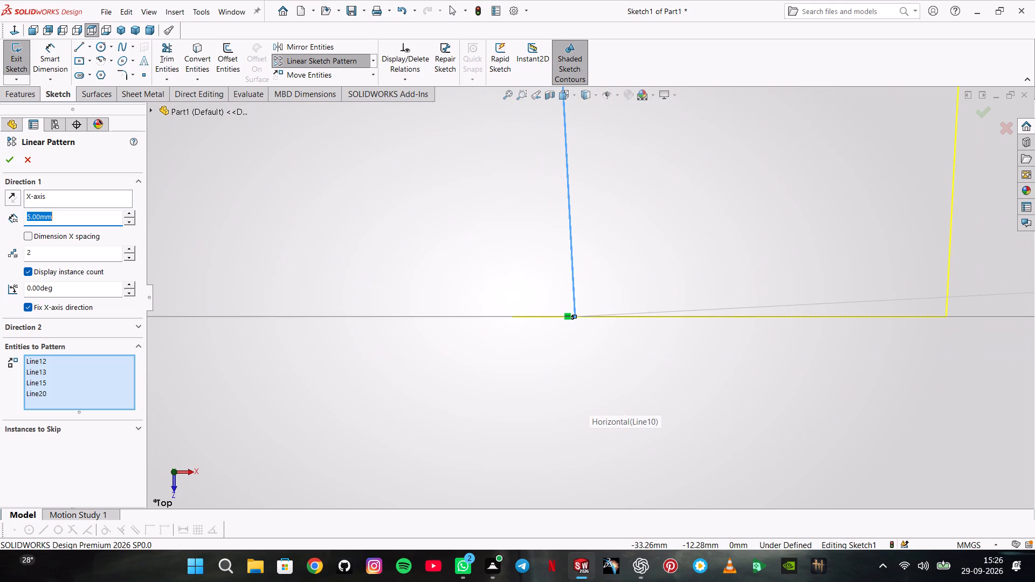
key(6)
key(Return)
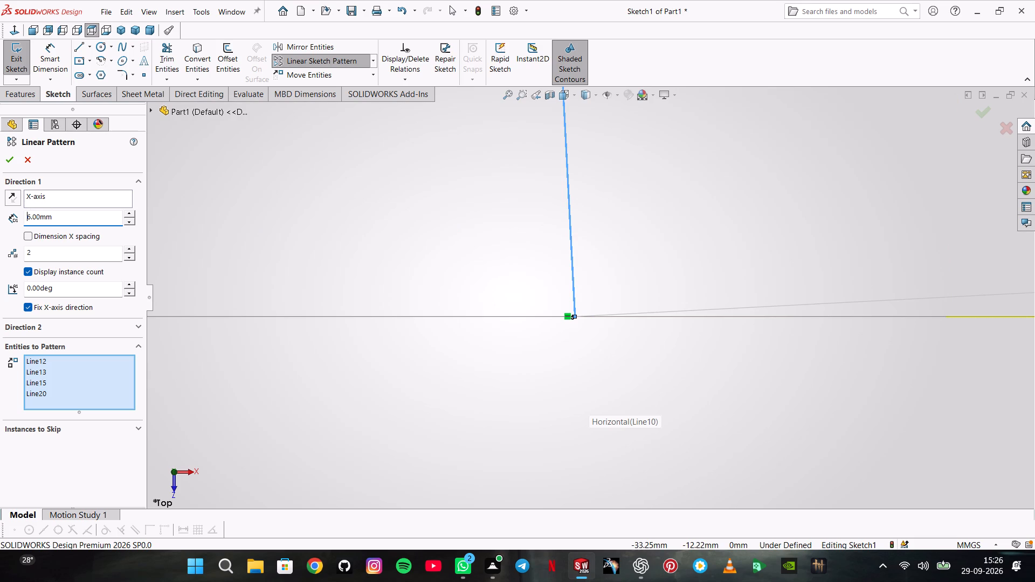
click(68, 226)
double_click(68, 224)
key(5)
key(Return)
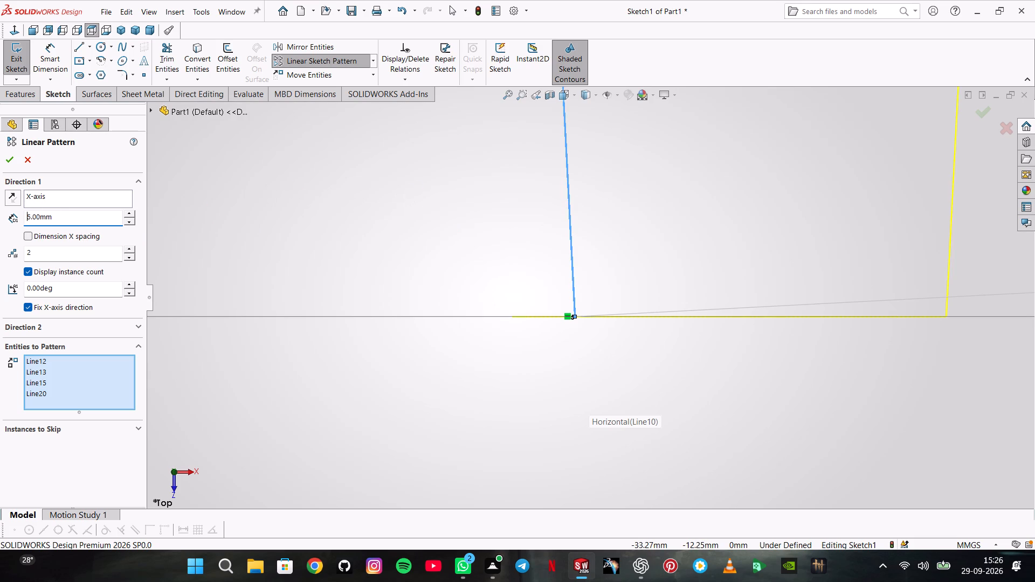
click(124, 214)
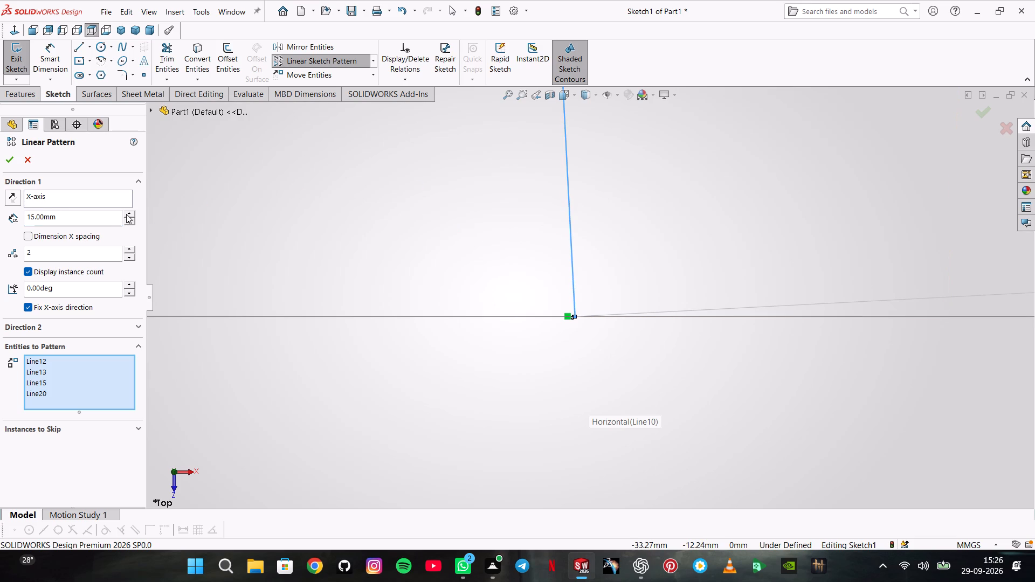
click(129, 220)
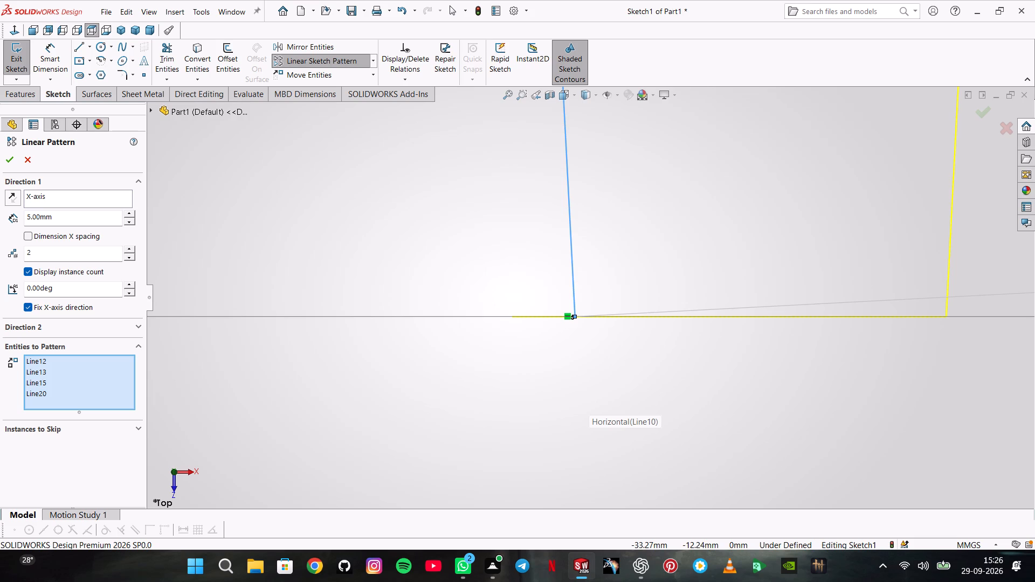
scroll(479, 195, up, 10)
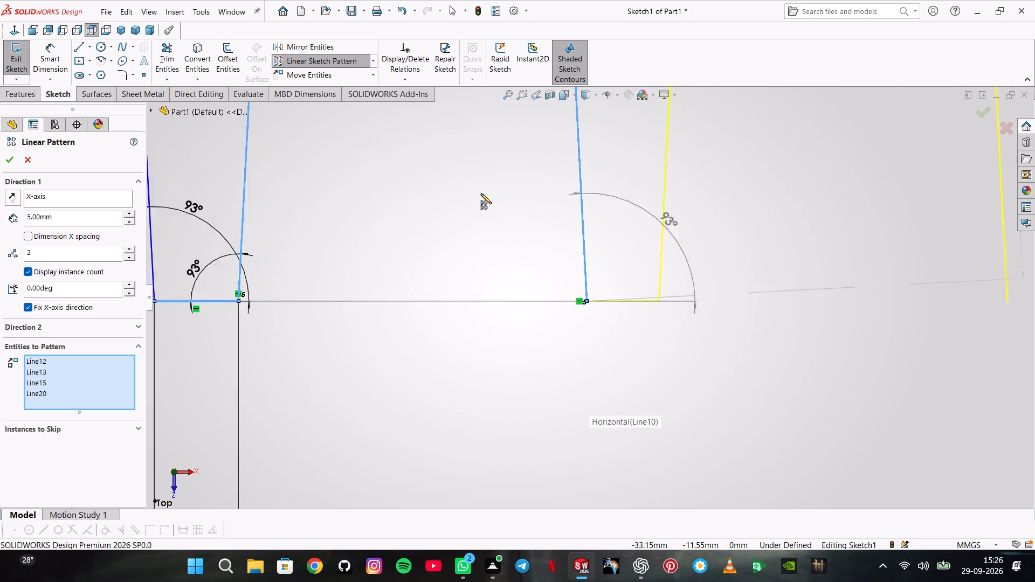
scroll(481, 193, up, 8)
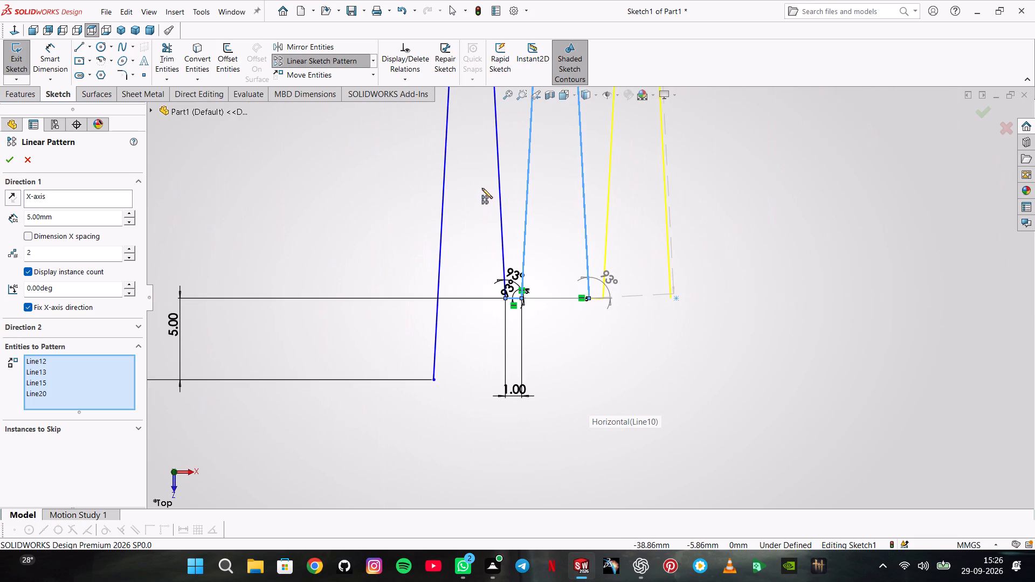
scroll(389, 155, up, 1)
Add a driven horizontal dimension between the first side's lower end and the last side's lower end.
click(36, 63)
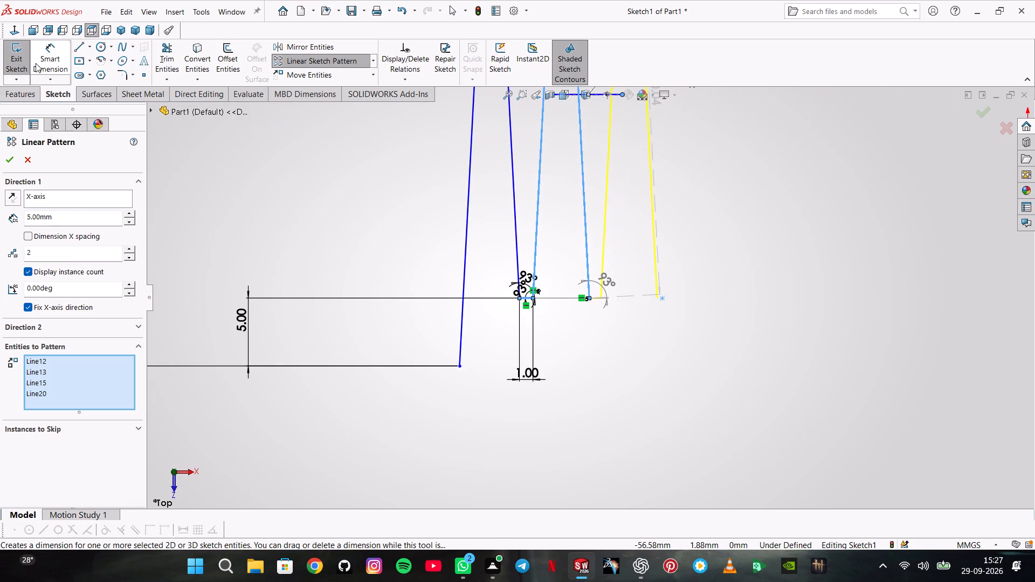
click(459, 366)
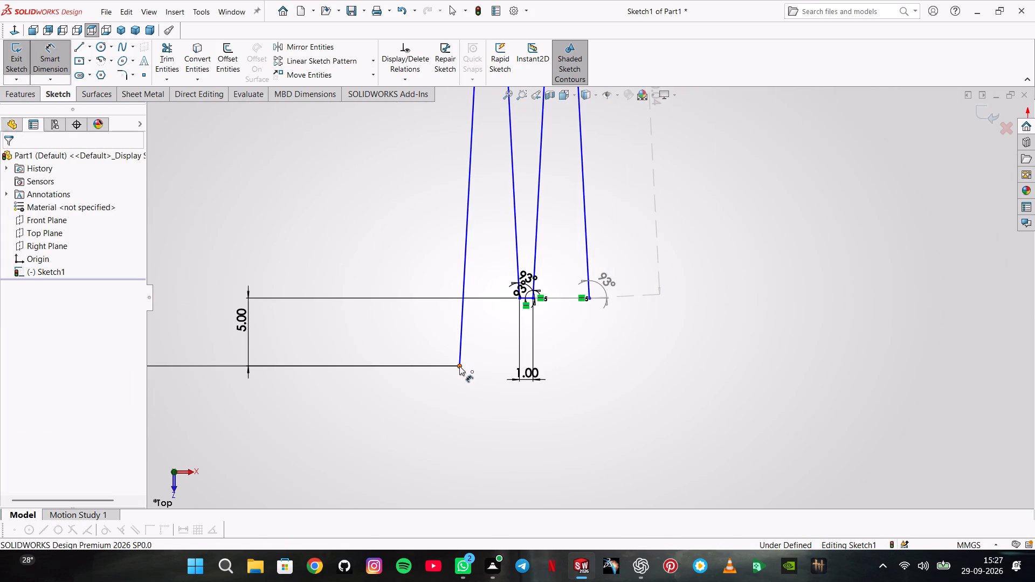
click(589, 298)
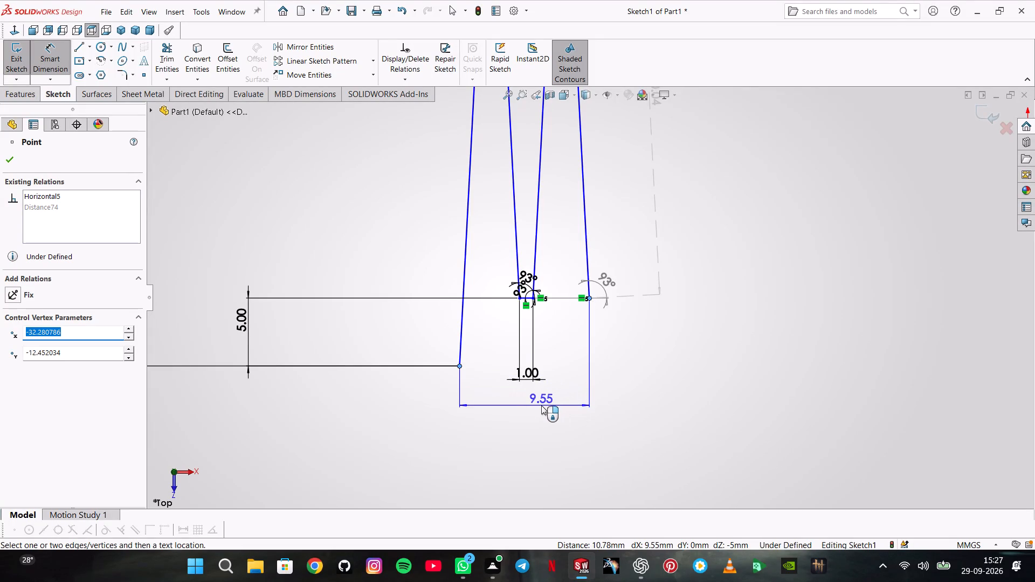
click(541, 405)
click(585, 276)
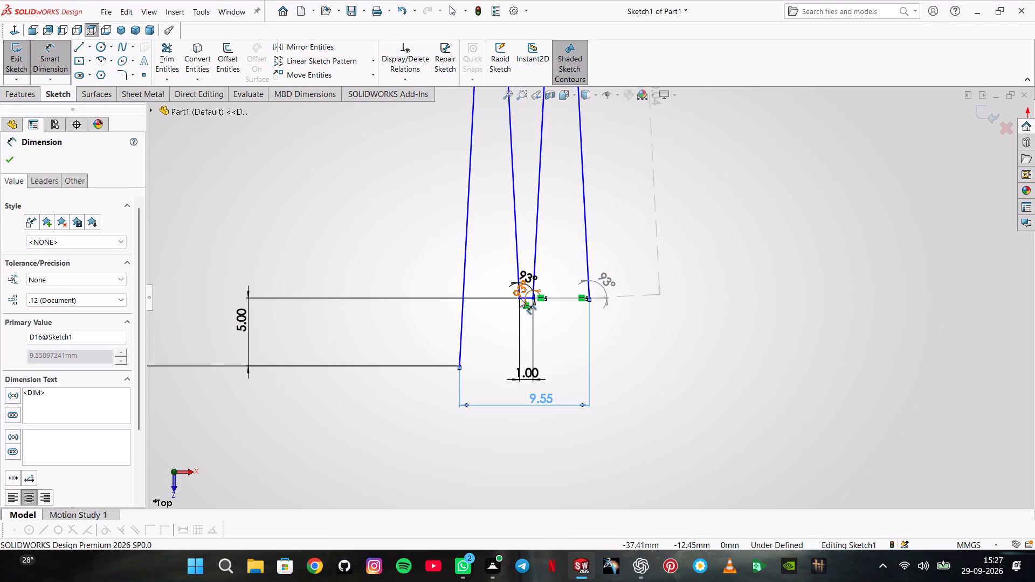
click(520, 298)
key(Escape)
key(Escape)
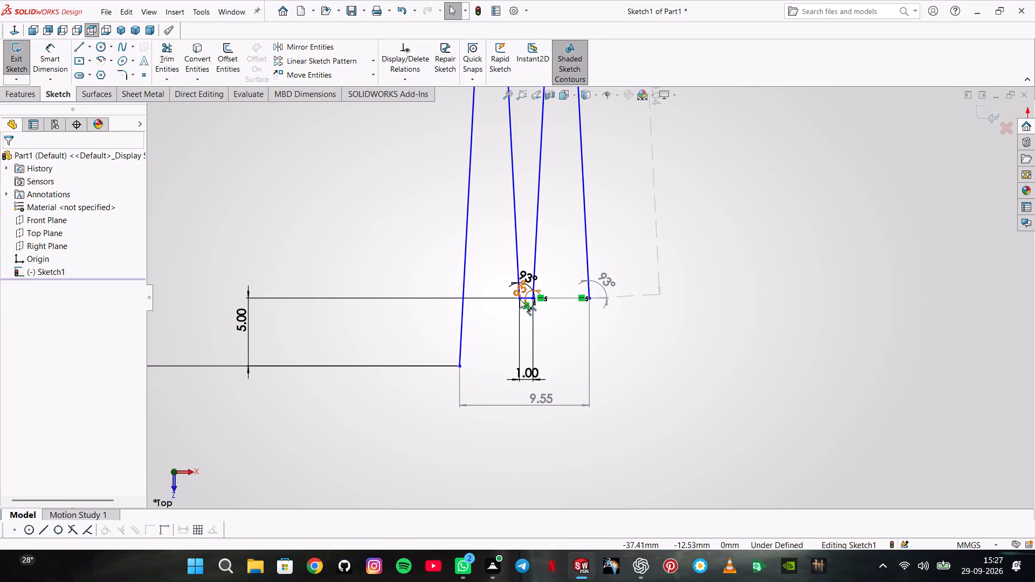
Measure the horizontal distance from the bottom tip's starting point to the last side's lower end.
scroll(520, 296, down, 4)
click(535, 302)
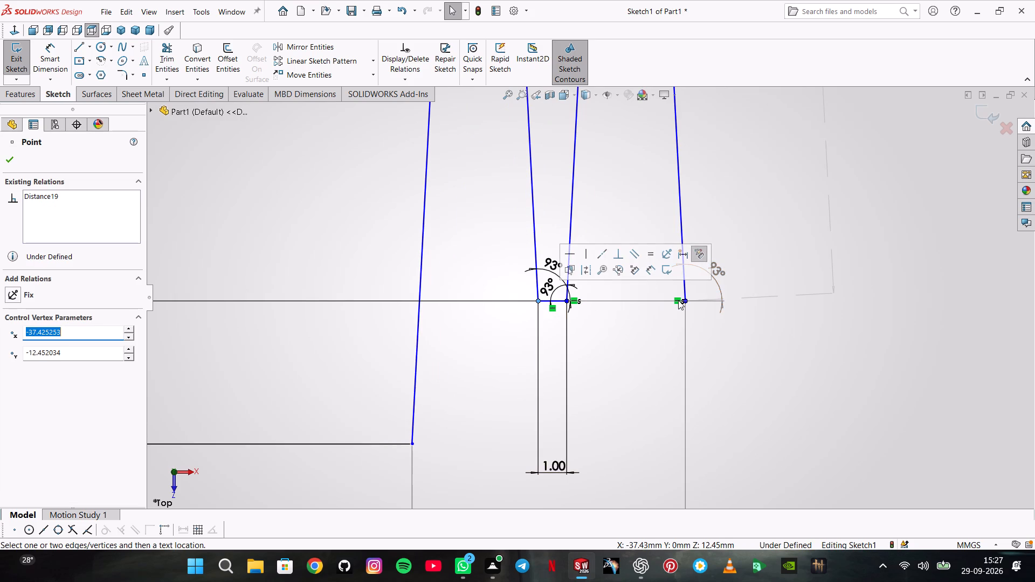
click(686, 301)
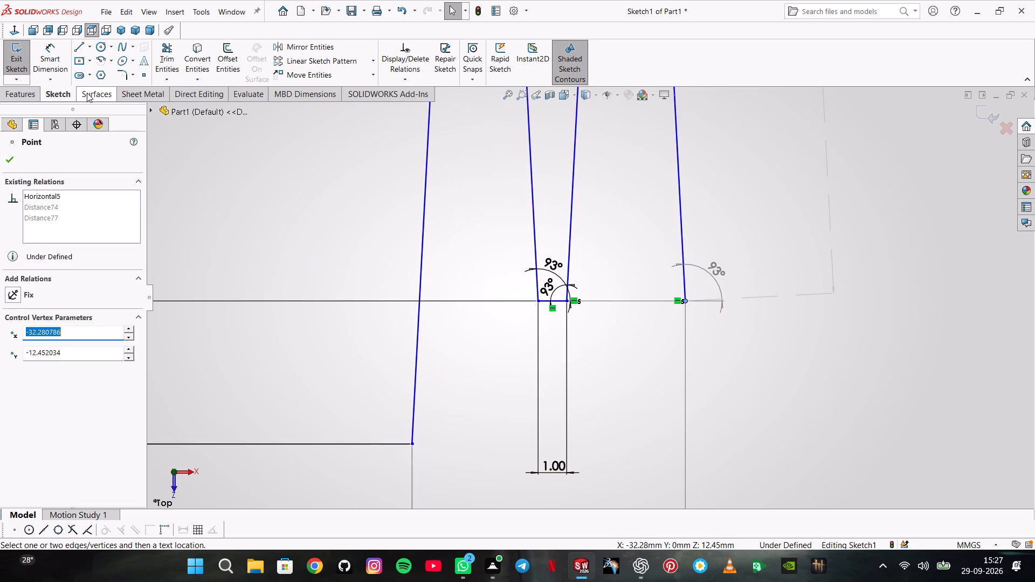
click(53, 66)
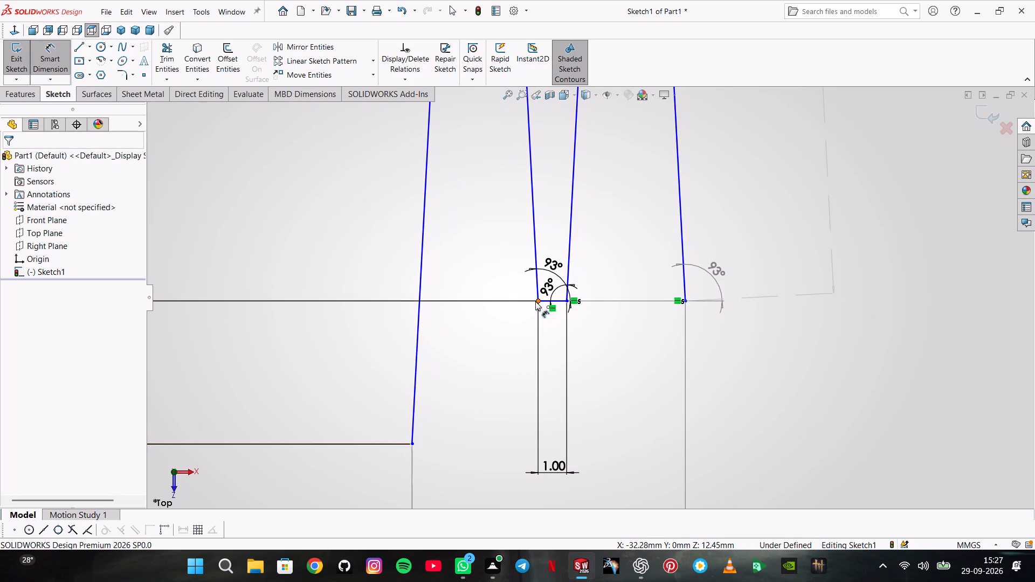
click(535, 301)
click(686, 300)
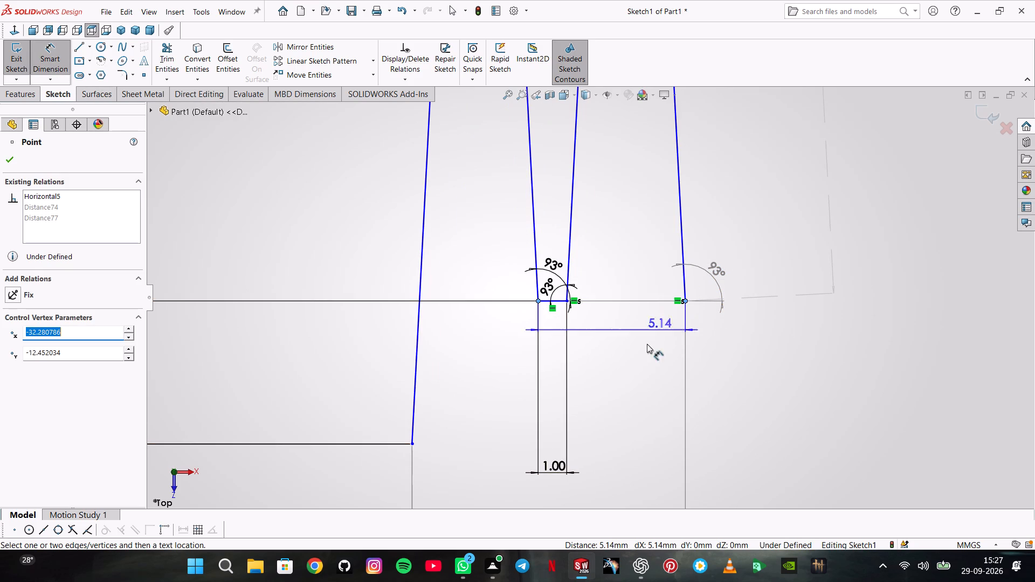
key(Escape)
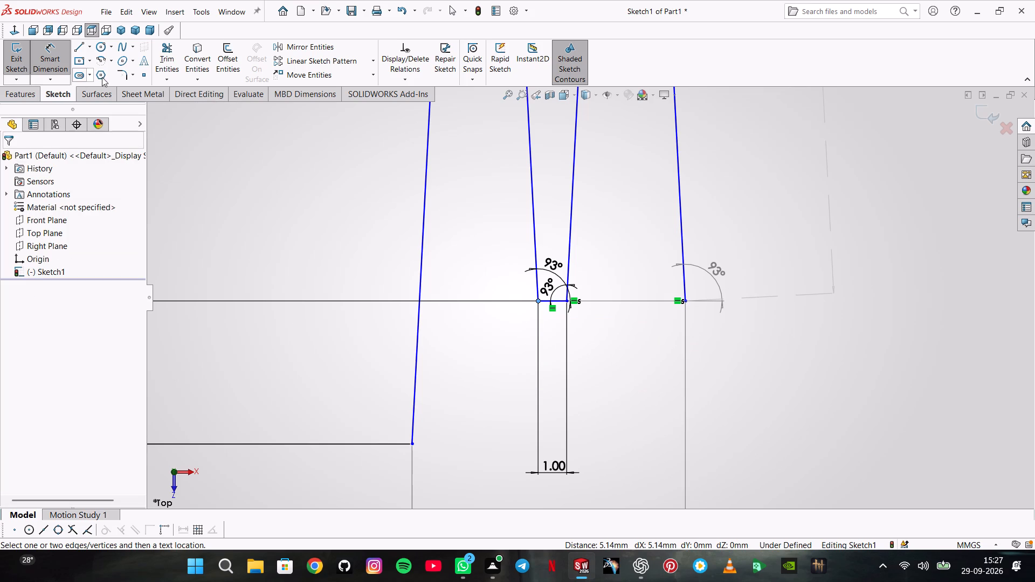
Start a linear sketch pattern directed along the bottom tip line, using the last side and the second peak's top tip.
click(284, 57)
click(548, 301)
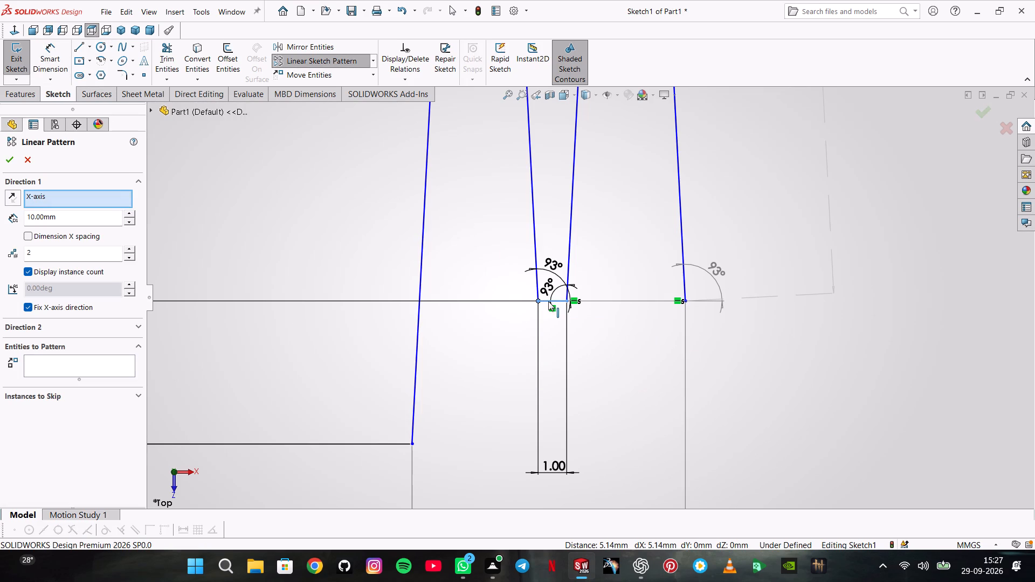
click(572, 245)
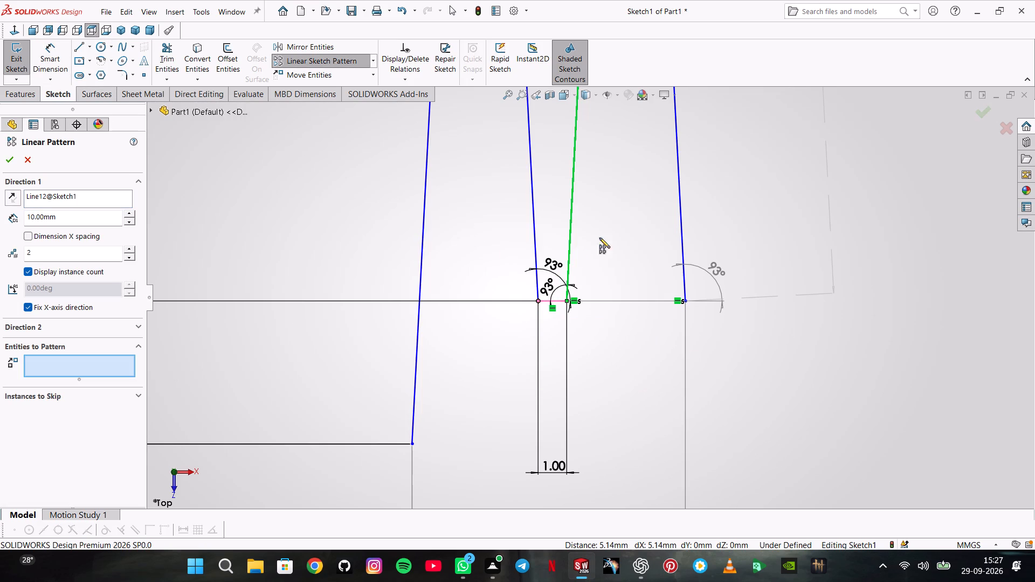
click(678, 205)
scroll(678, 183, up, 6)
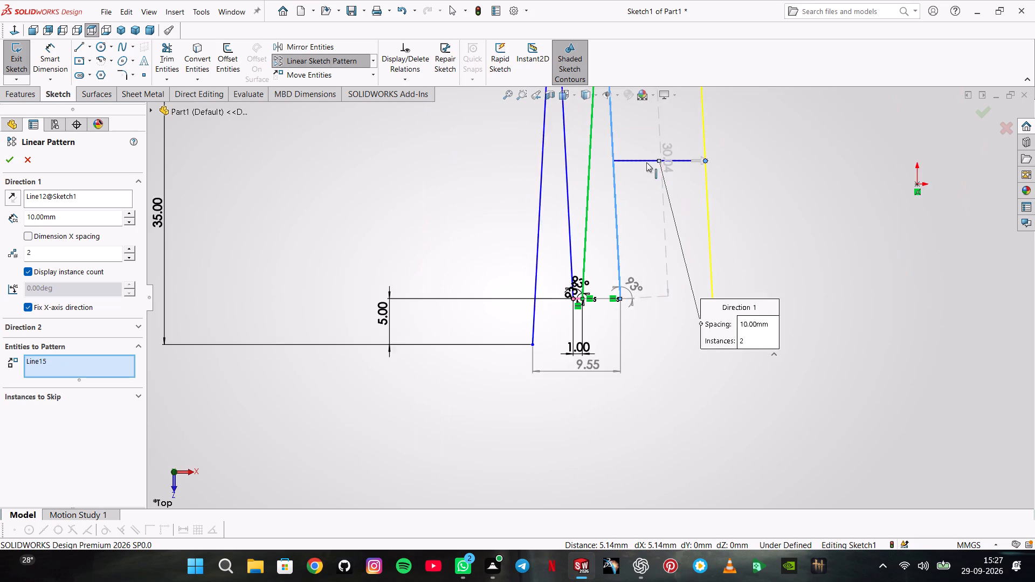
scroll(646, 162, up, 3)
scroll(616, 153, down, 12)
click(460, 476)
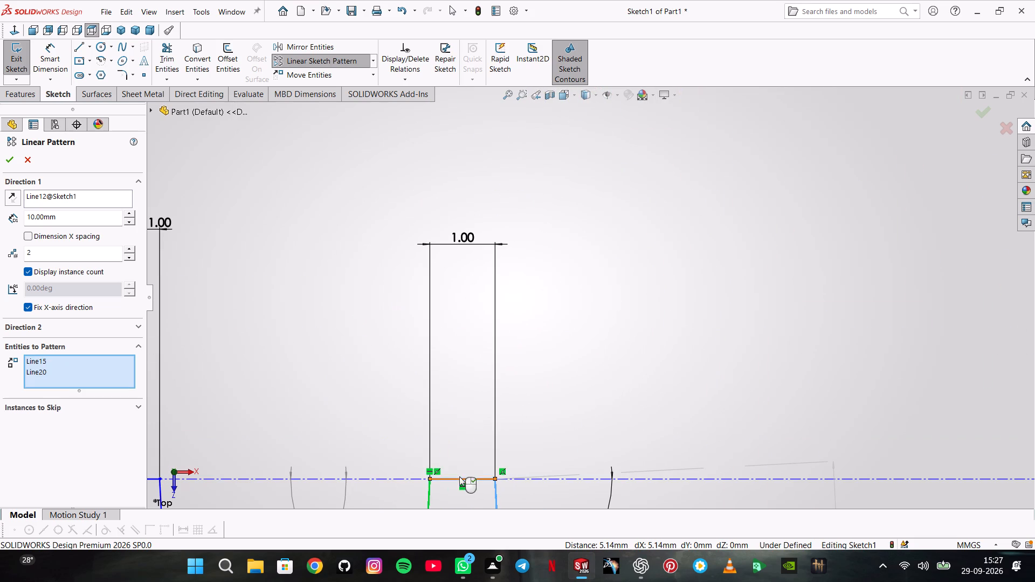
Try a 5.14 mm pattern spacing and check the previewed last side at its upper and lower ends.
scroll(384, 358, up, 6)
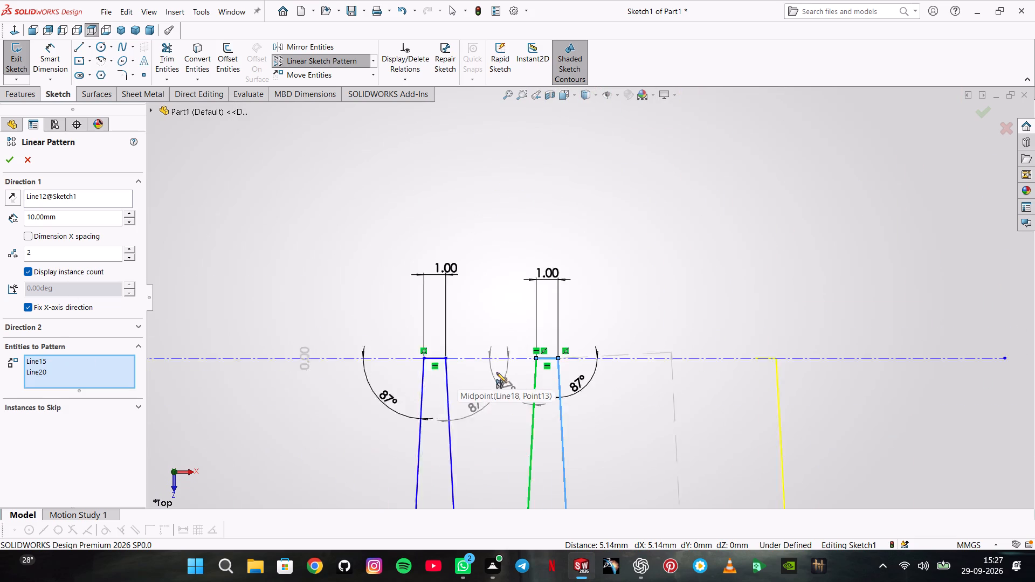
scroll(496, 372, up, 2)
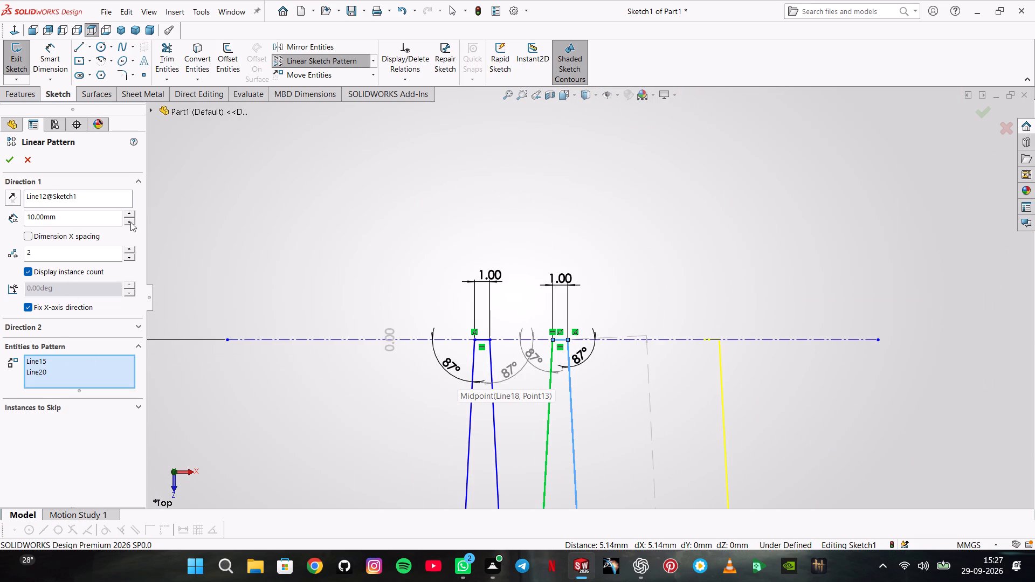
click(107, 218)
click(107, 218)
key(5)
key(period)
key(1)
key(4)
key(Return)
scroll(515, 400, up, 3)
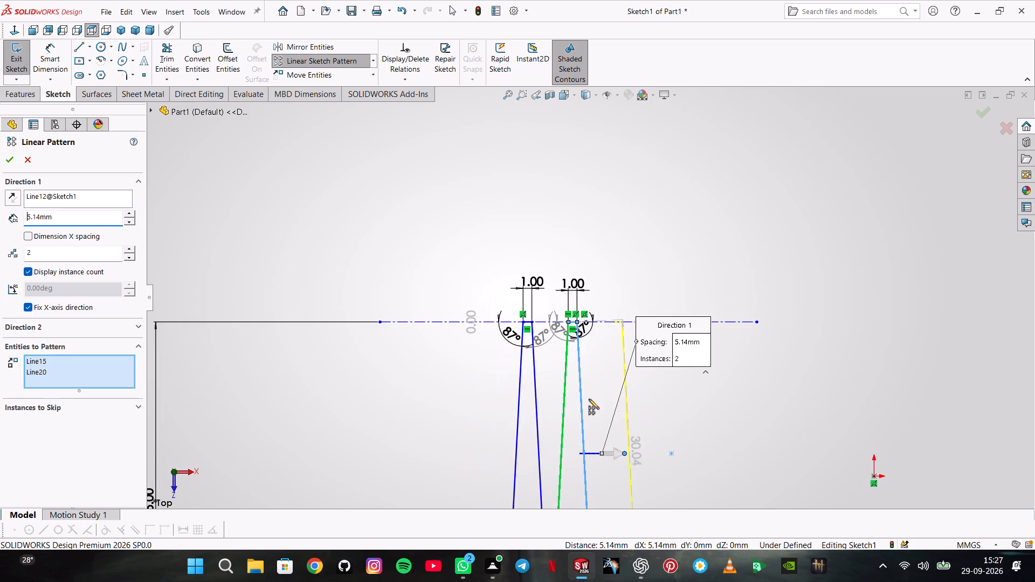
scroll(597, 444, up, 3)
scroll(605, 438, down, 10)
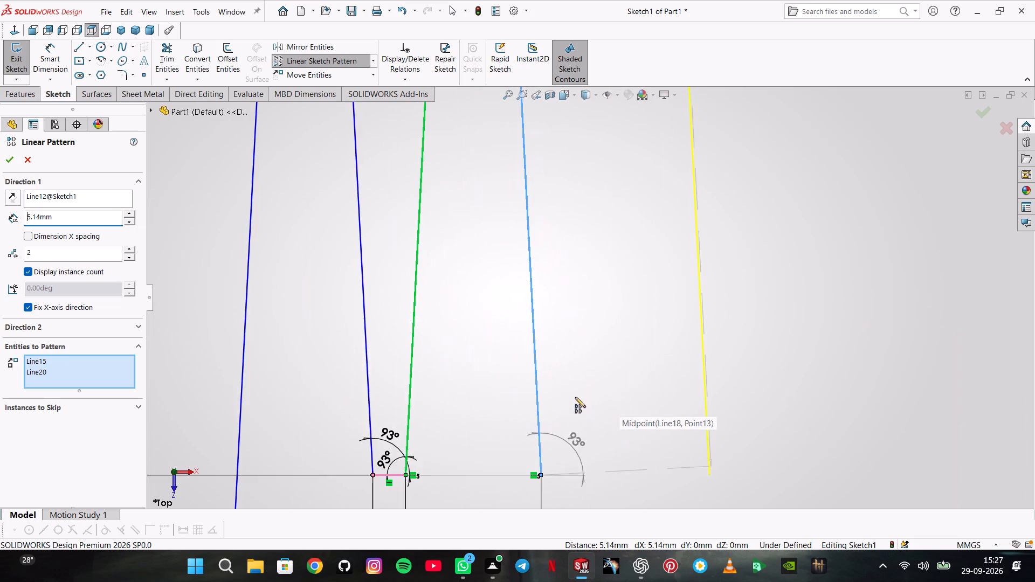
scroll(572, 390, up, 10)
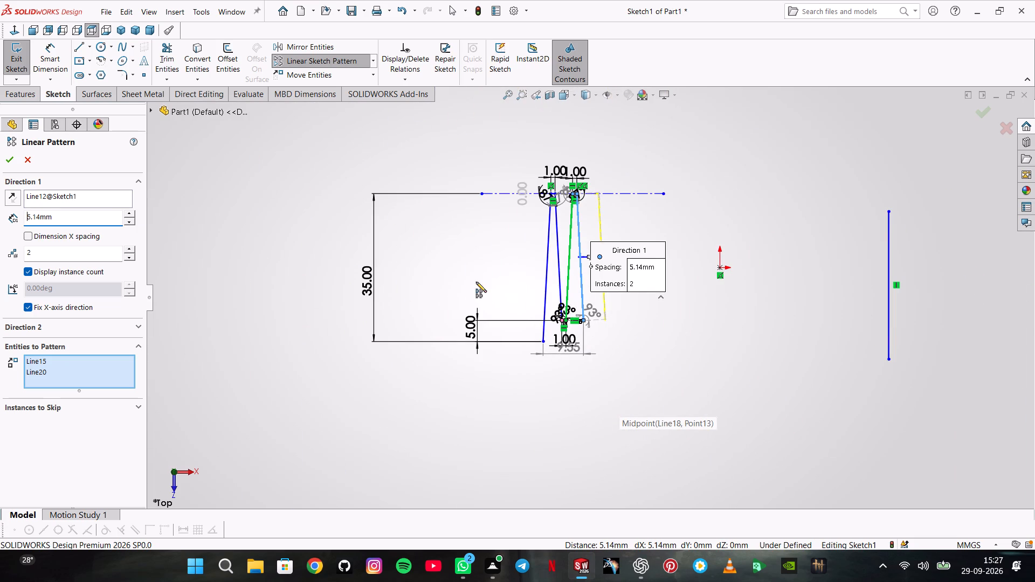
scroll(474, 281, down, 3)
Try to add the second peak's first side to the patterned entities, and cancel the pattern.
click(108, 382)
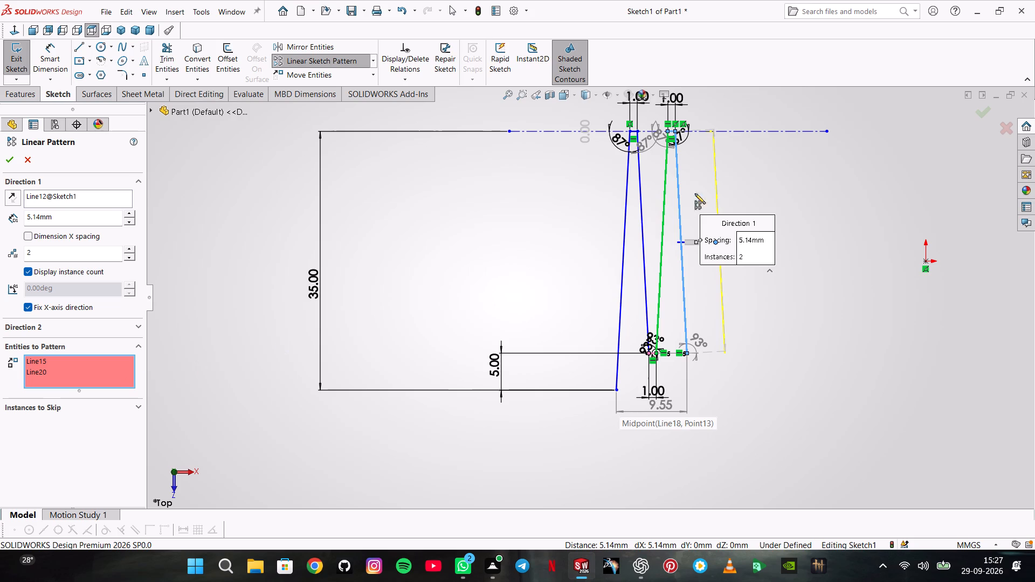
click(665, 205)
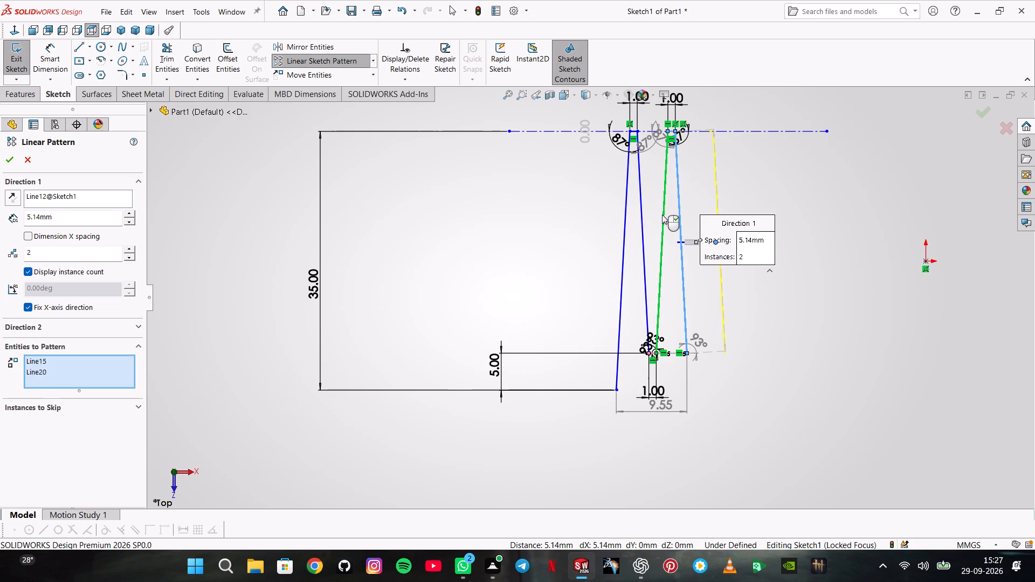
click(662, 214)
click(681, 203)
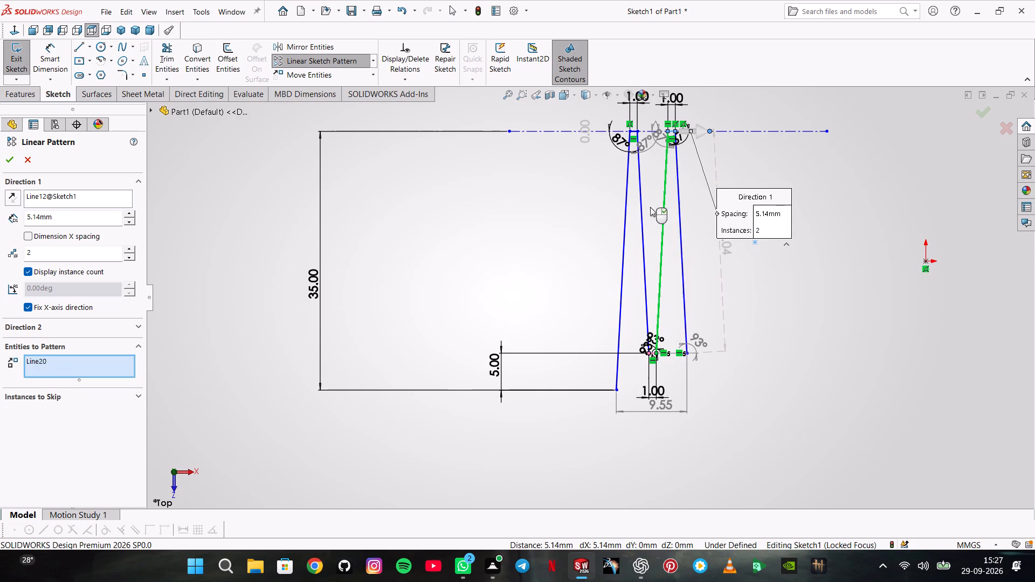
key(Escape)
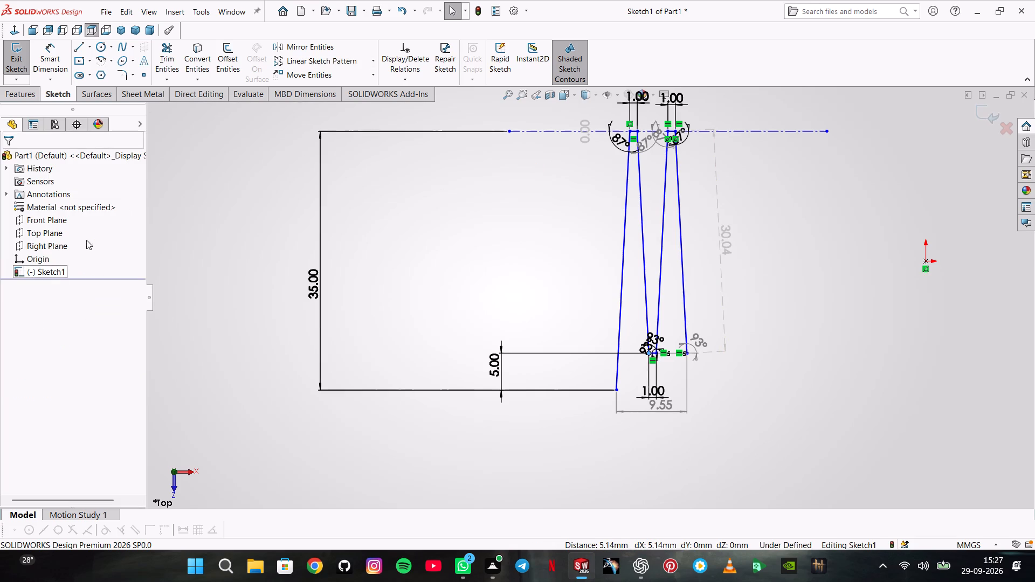
Start a new linear sketch pattern of the second peak's two sides, the bottom tip and the second peak's top tip.
click(333, 66)
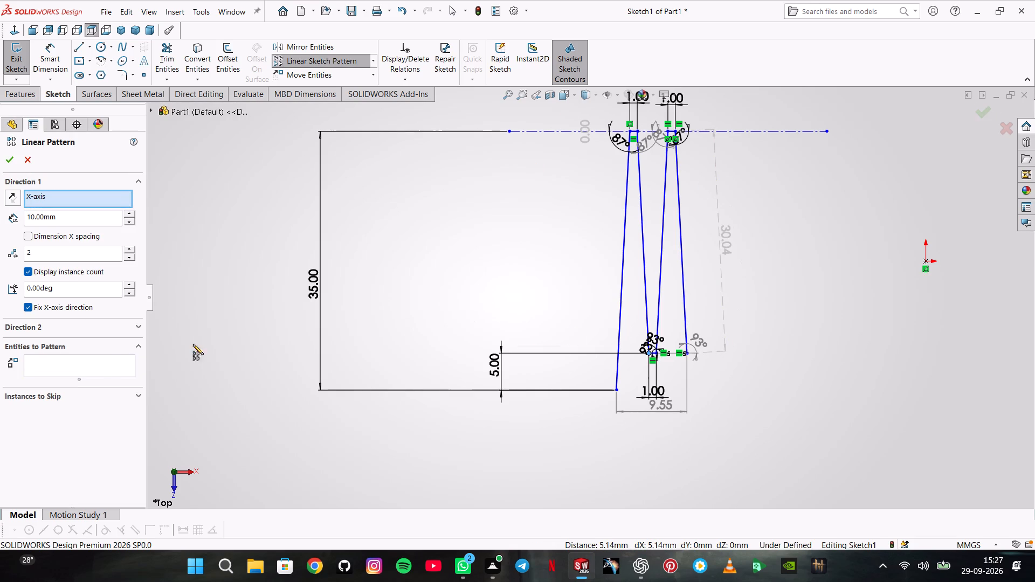
click(112, 367)
scroll(747, 377, down, 6)
scroll(434, 266, down, 3)
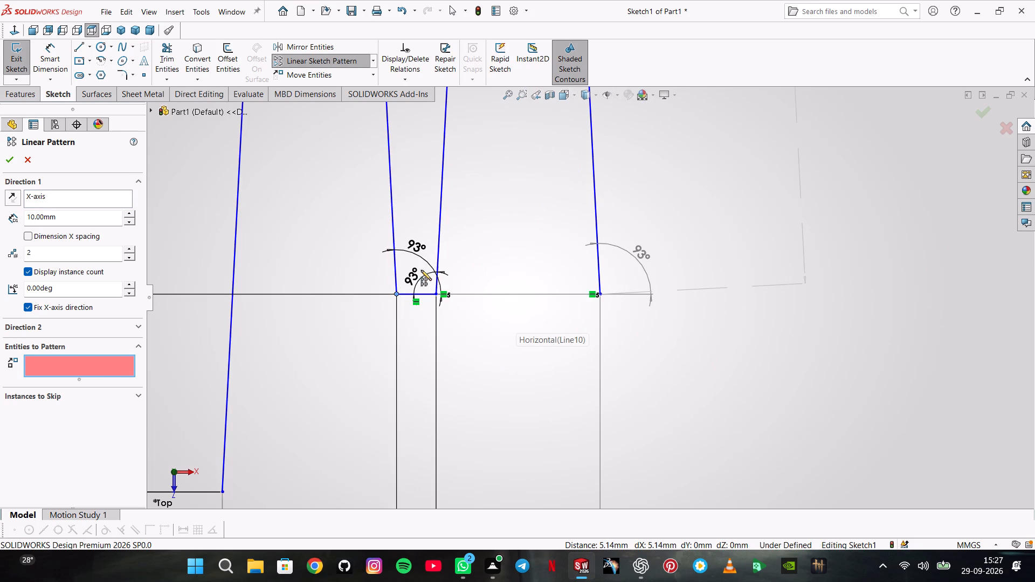
click(437, 255)
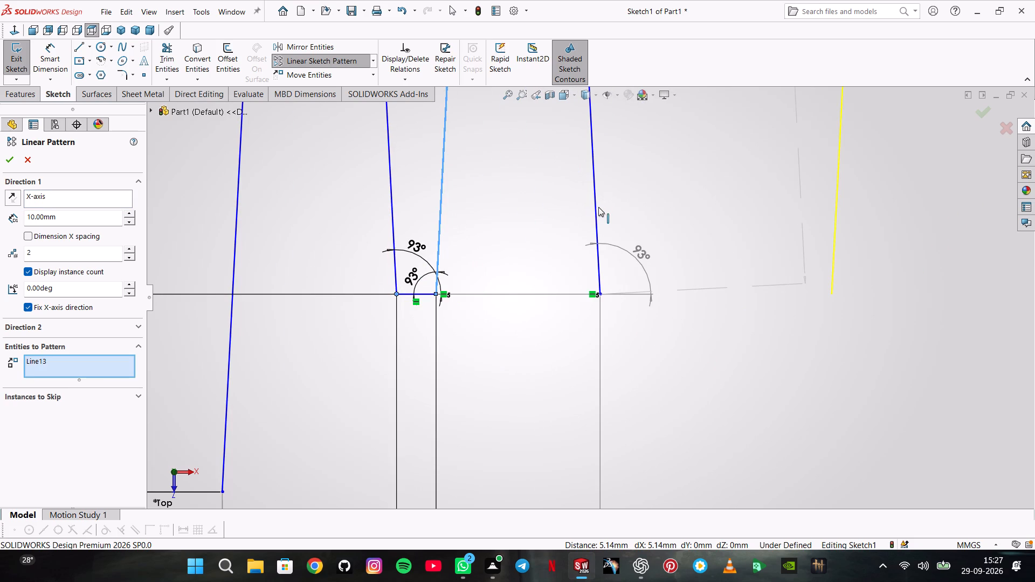
click(597, 208)
click(421, 294)
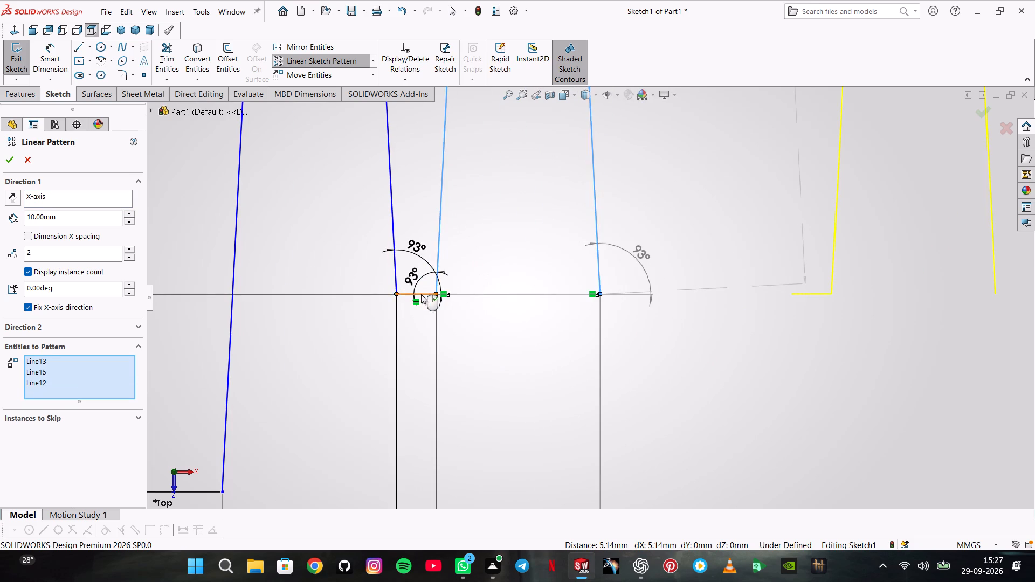
scroll(539, 195, up, 9)
scroll(585, 115, up, 2)
scroll(585, 115, down, 5)
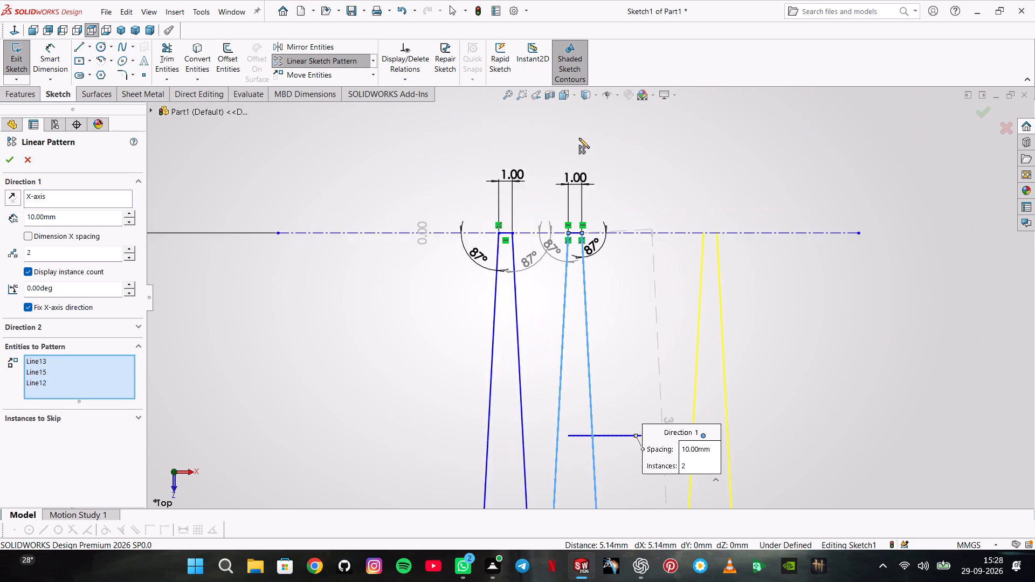
scroll(579, 138, down, 5)
click(599, 366)
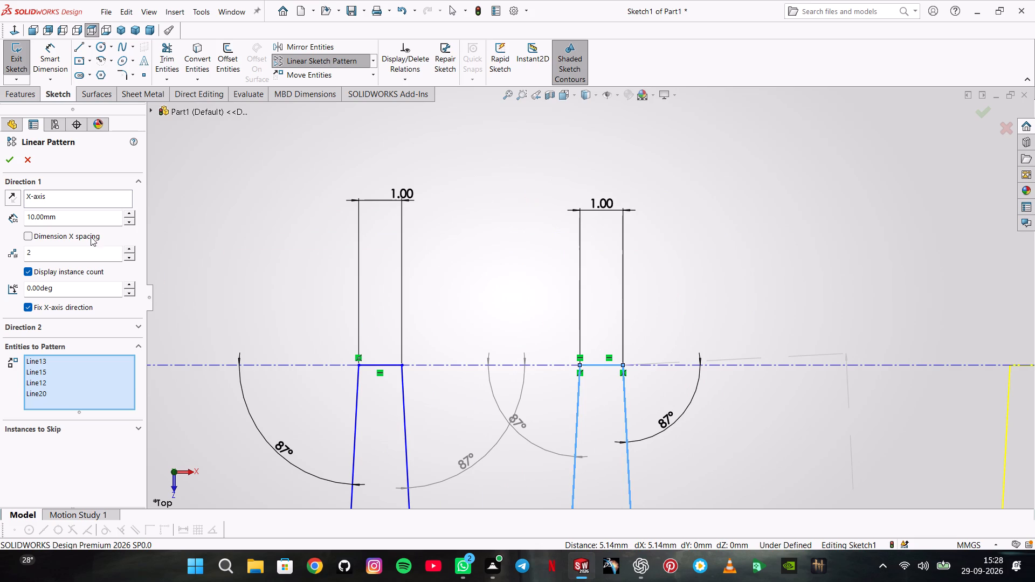
Direct the pattern along the horizontal centerline with 5.14 mm spacing and check where the previewed bottom tip lands.
click(57, 202)
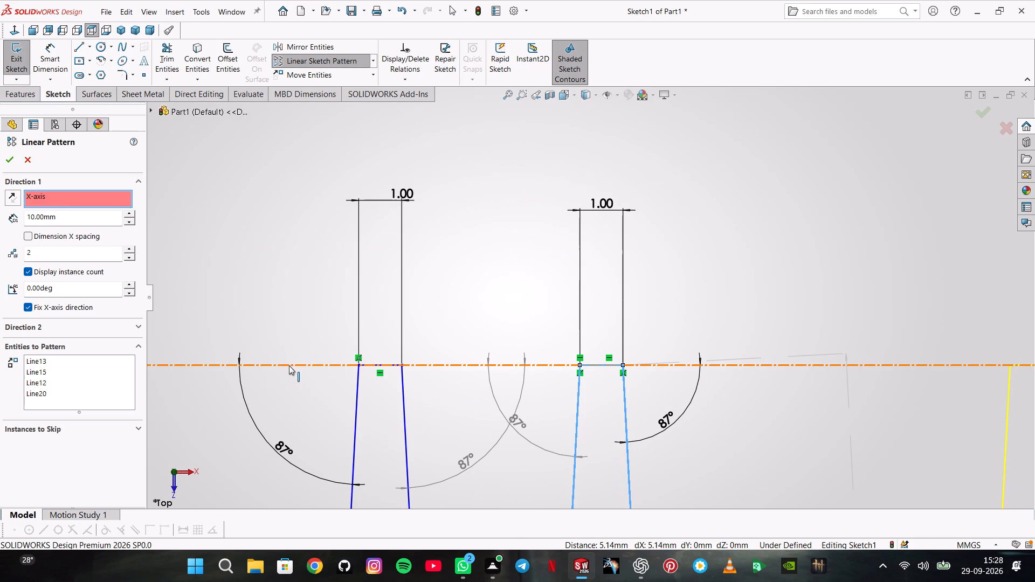
click(289, 365)
double_click(72, 220)
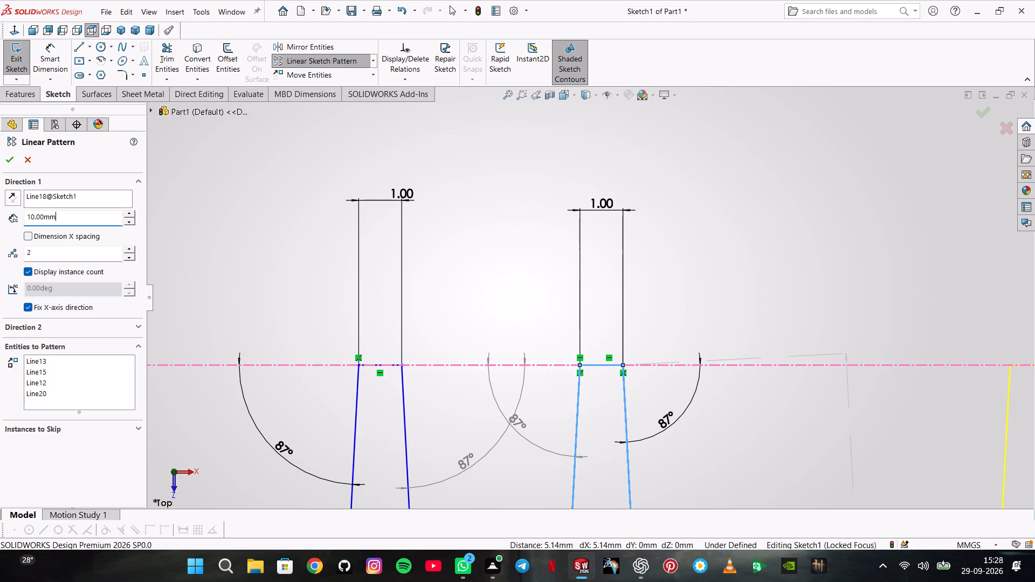
key(5)
key(1)
key(BackSpace)
text(.14)
key(Return)
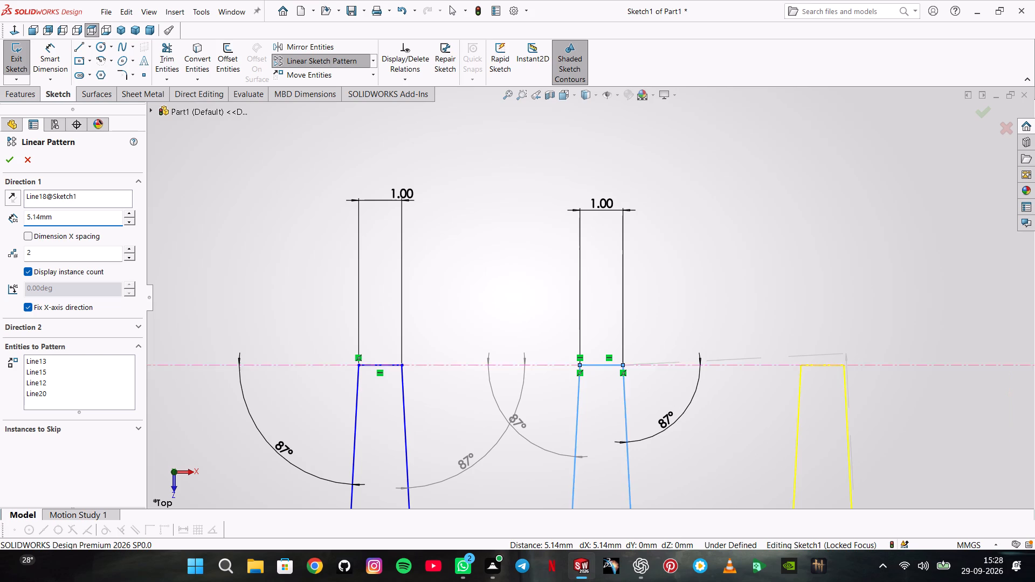
scroll(758, 388, up, 11)
scroll(602, 440, down, 7)
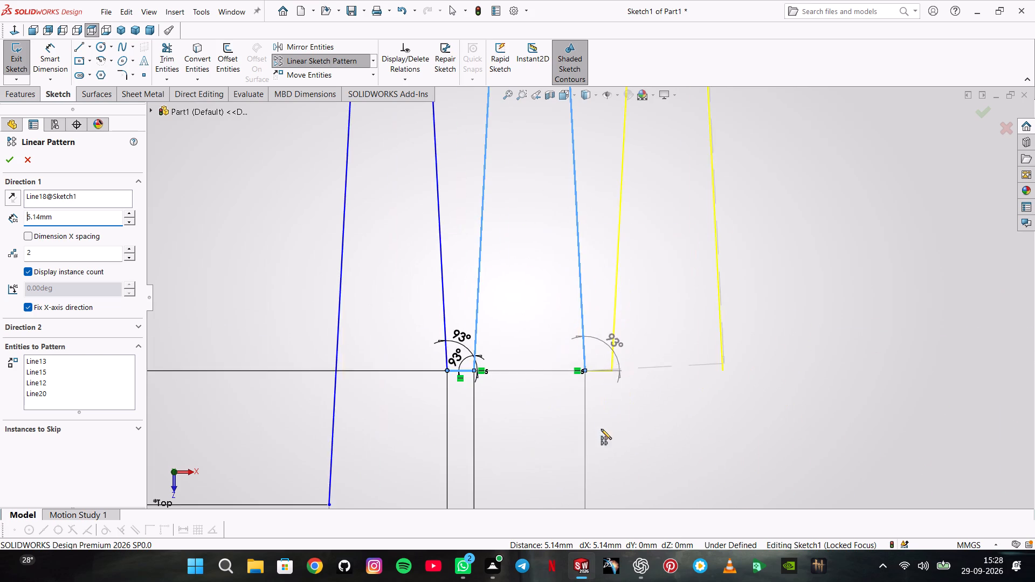
Examine how the previewed pattern joins the second peak's last side at the lower end.
scroll(588, 401, down, 5)
scroll(570, 286, down, 5)
scroll(610, 312, down, 6)
scroll(562, 280, down, 5)
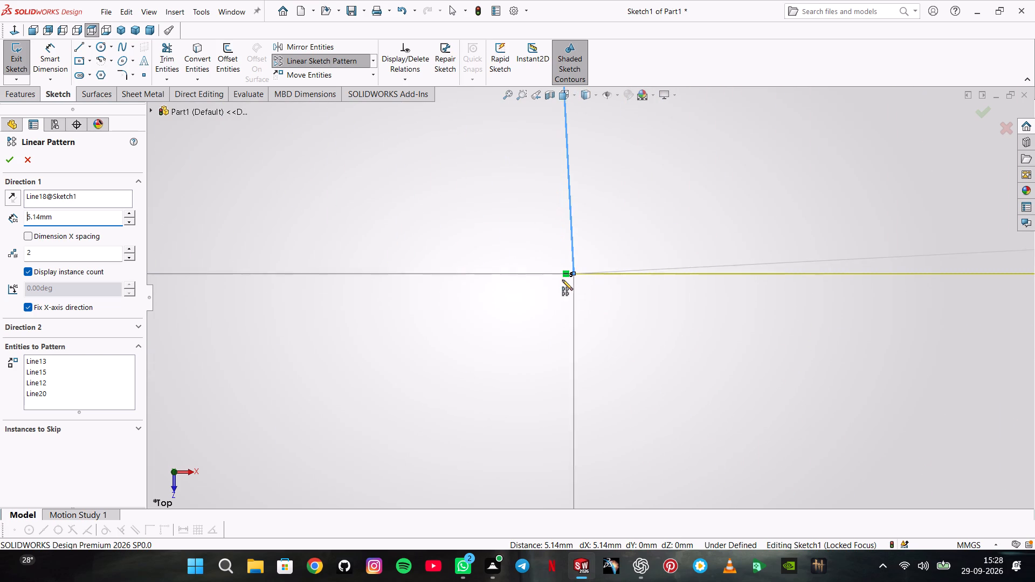
scroll(562, 280, down, 6)
scroll(723, 275, up, 20)
scroll(723, 275, up, 7)
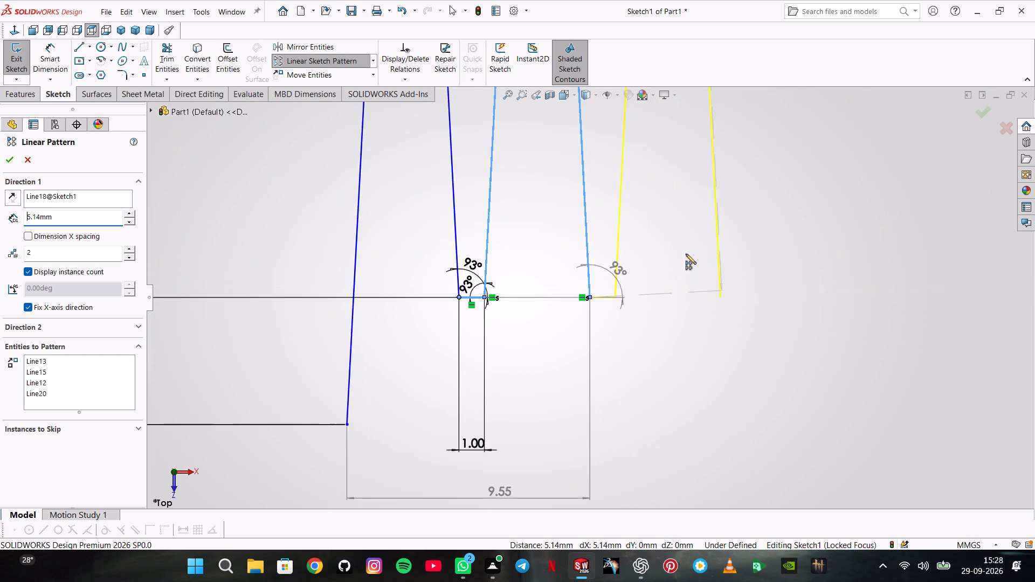
scroll(686, 254, up, 2)
scroll(508, 241, up, 3)
Set the pattern to 20 instances along the horizontal centerline and apply it.
click(128, 248)
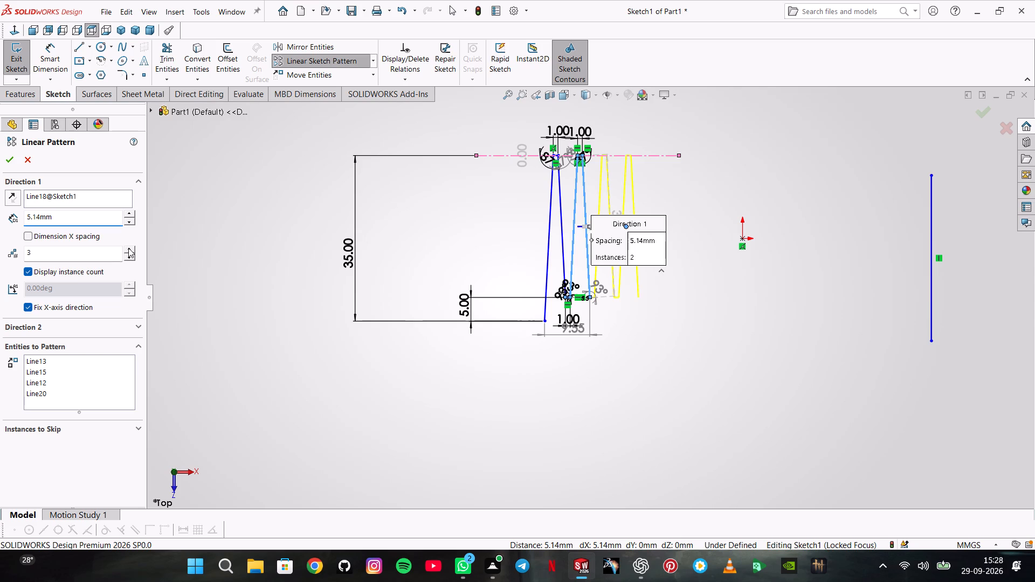
click(128, 248)
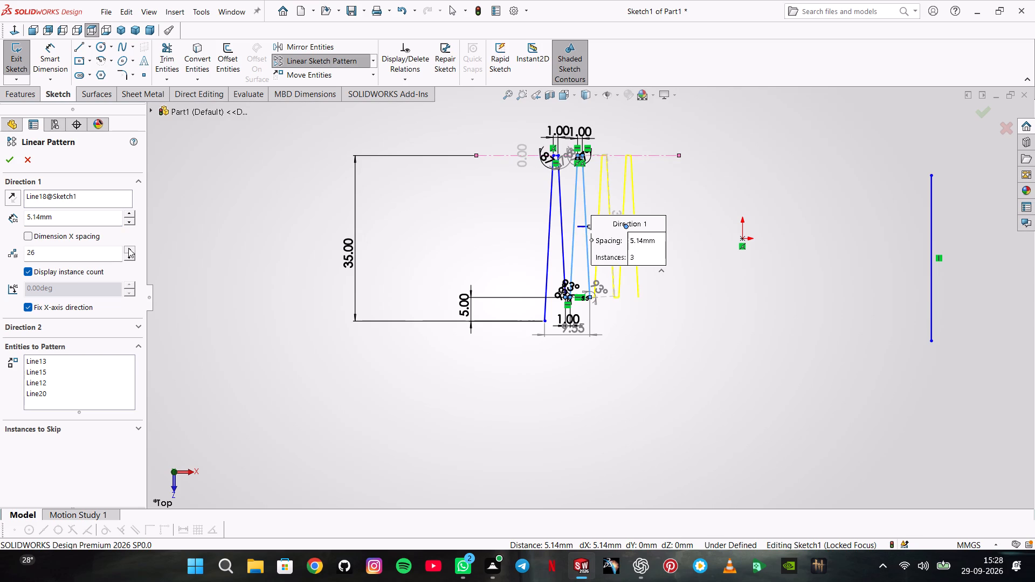
scroll(738, 168, up, 4)
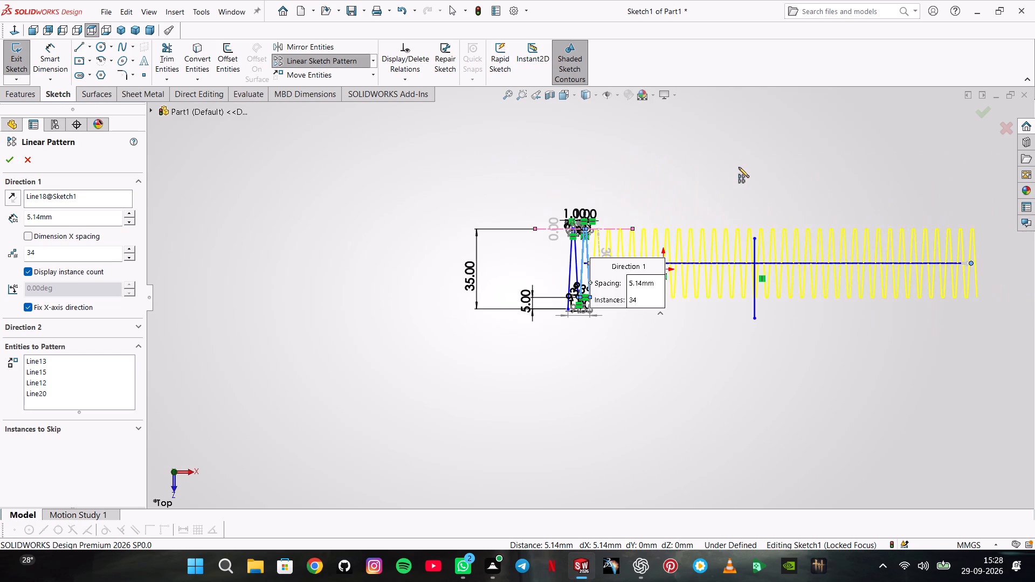
click(129, 257)
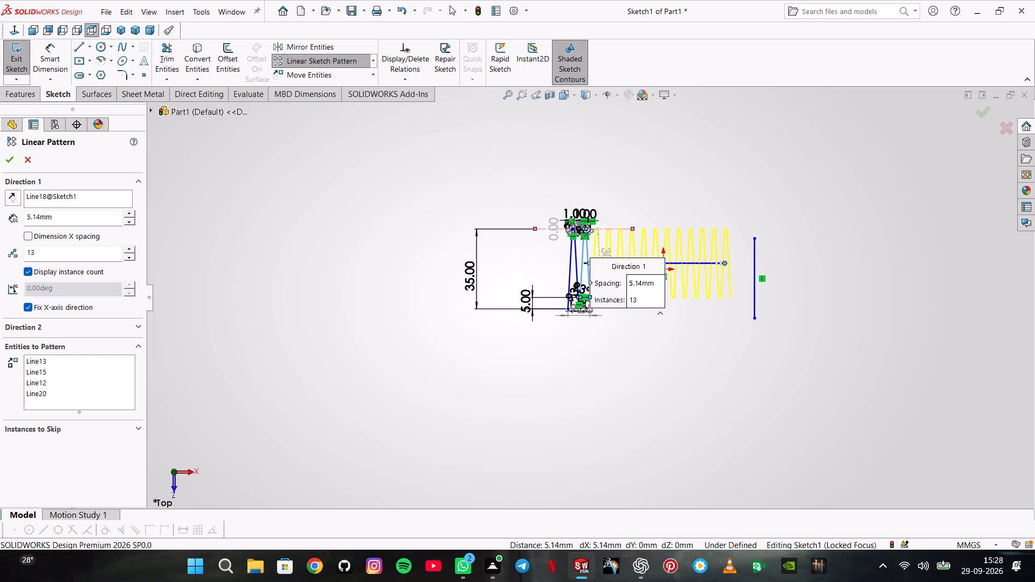
click(132, 249)
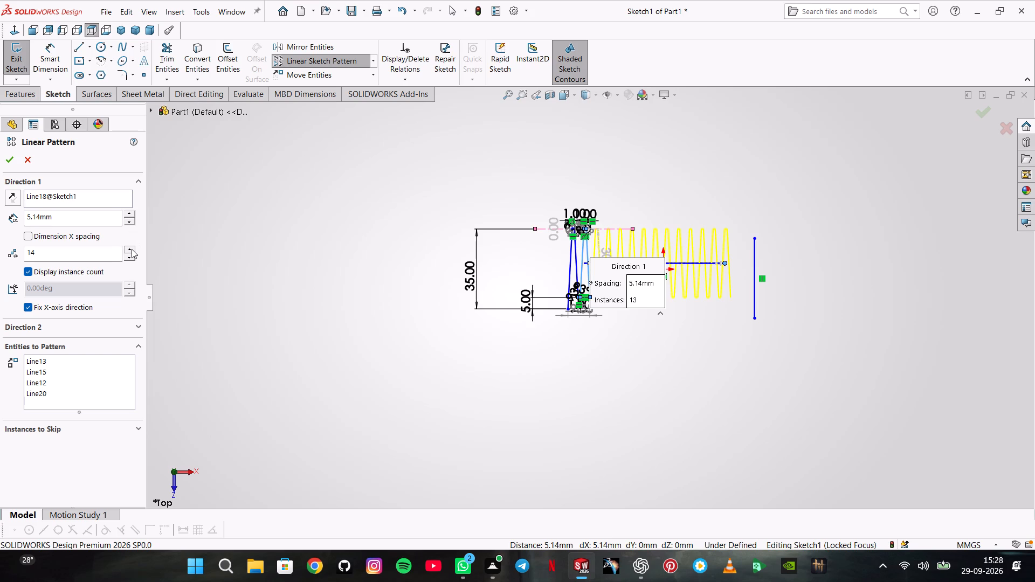
click(131, 252)
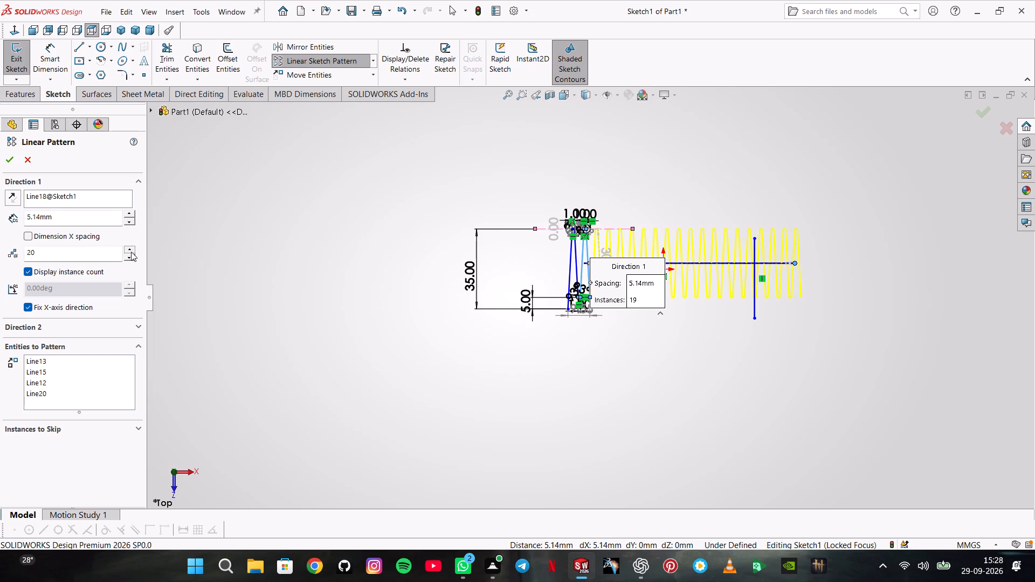
click(7, 157)
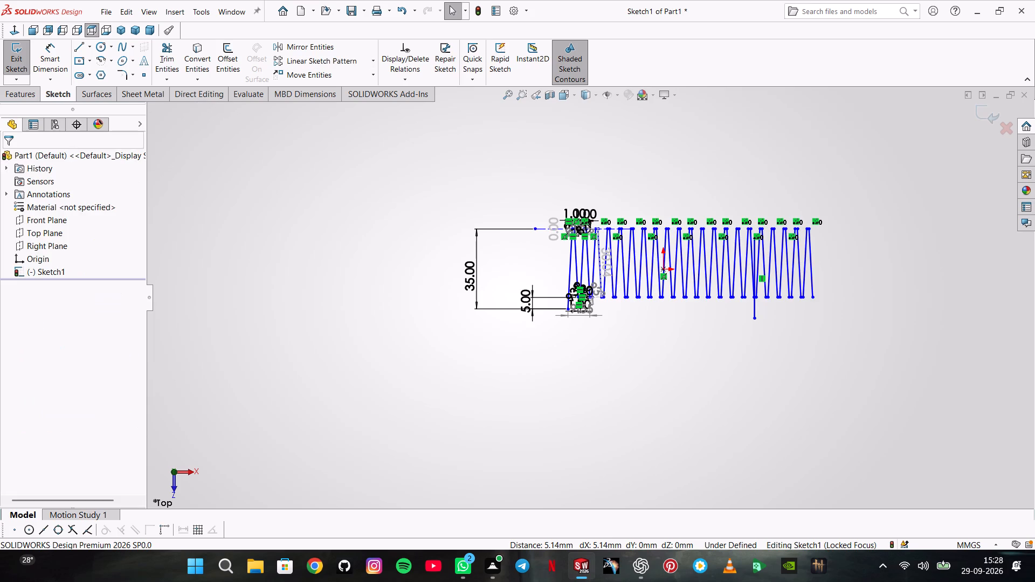
Delete the separate vertical line that crosses the patterned zigzag.
scroll(785, 266, up, 2)
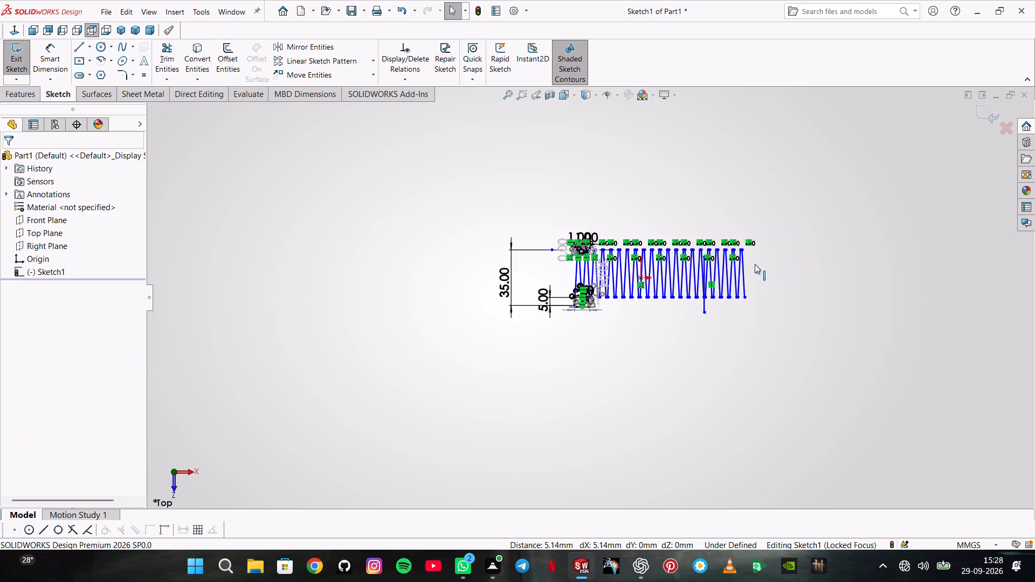
scroll(745, 264, down, 5)
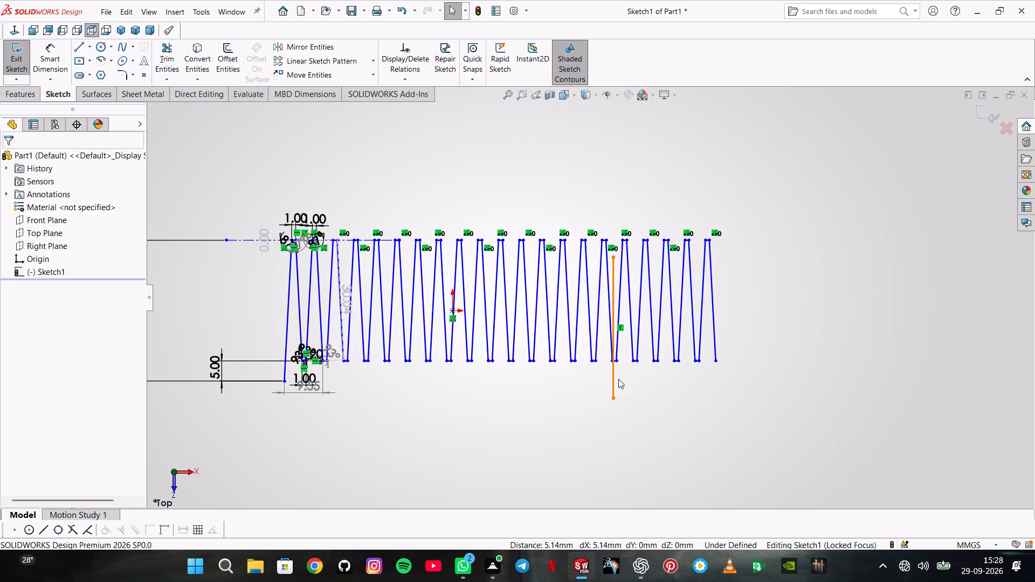
click(613, 379)
key(Delete)
key(Return)
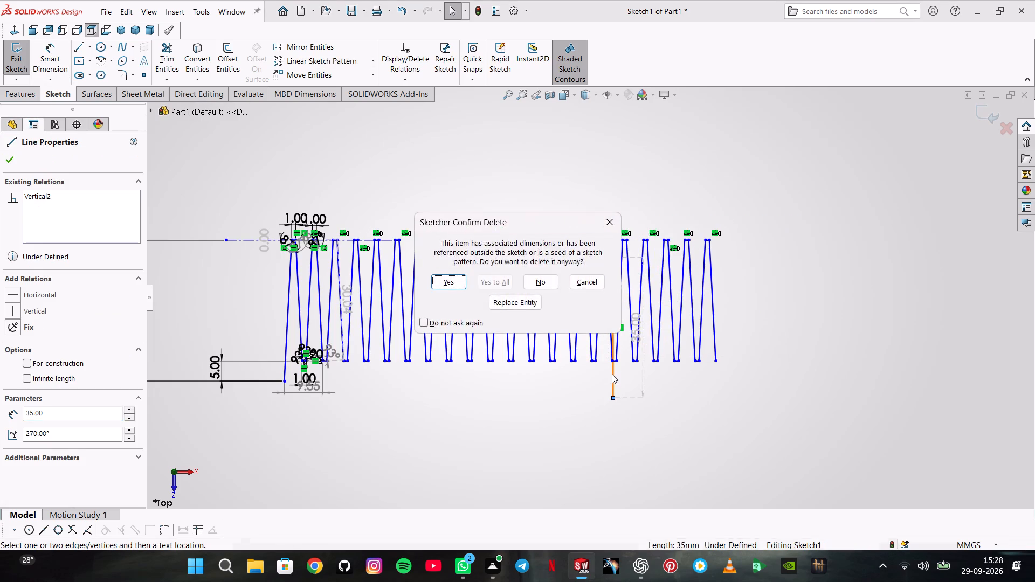
key(Escape)
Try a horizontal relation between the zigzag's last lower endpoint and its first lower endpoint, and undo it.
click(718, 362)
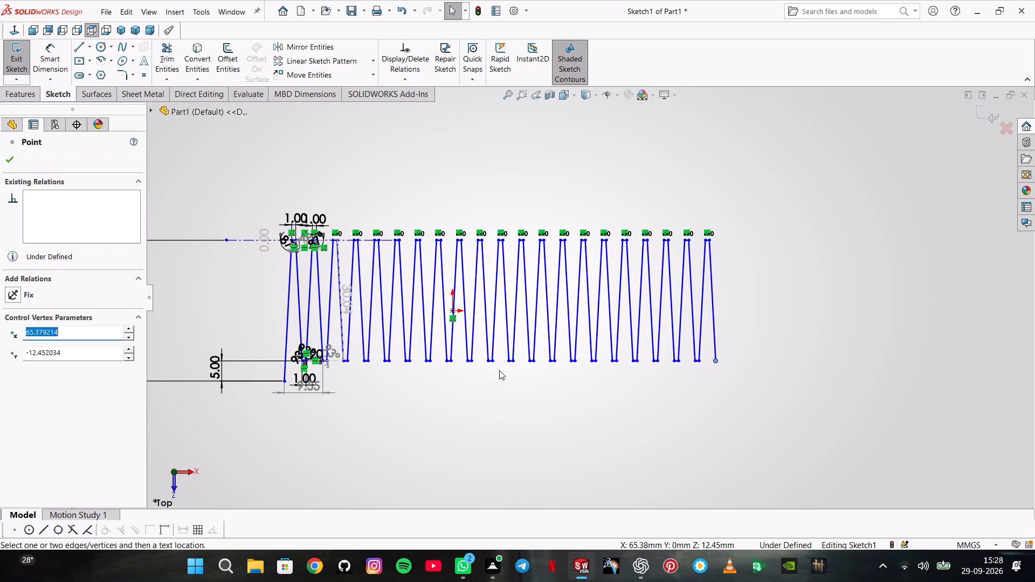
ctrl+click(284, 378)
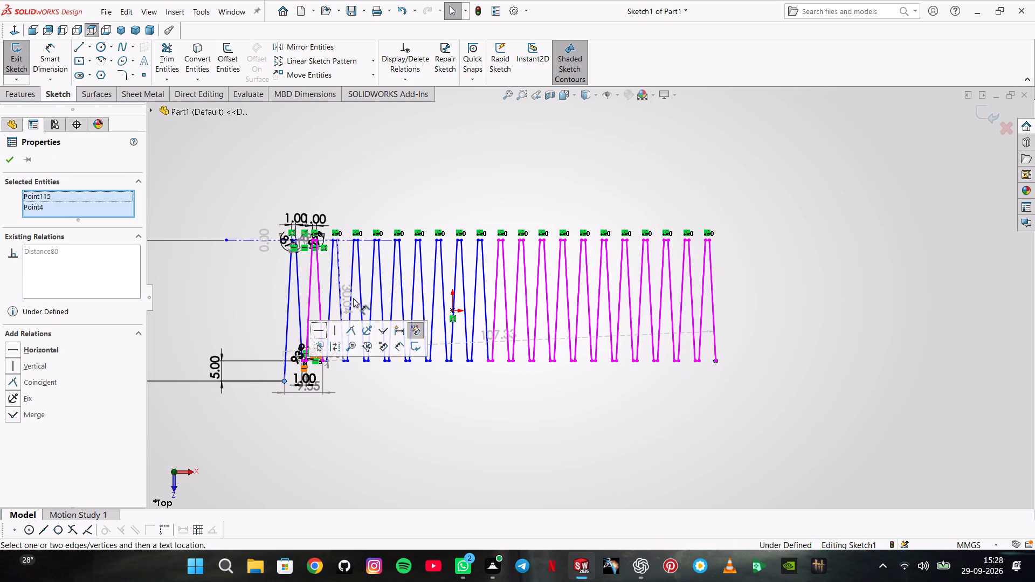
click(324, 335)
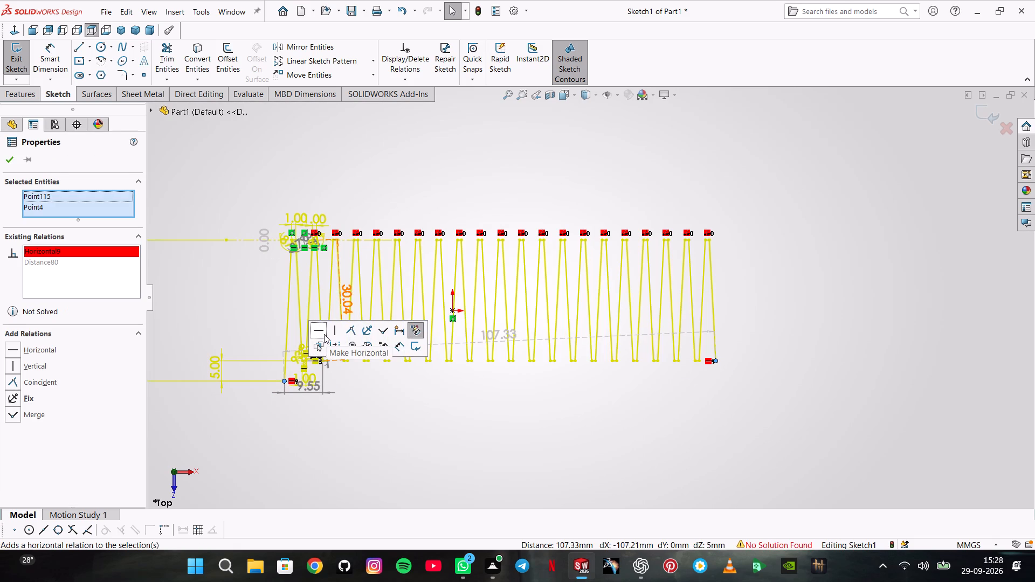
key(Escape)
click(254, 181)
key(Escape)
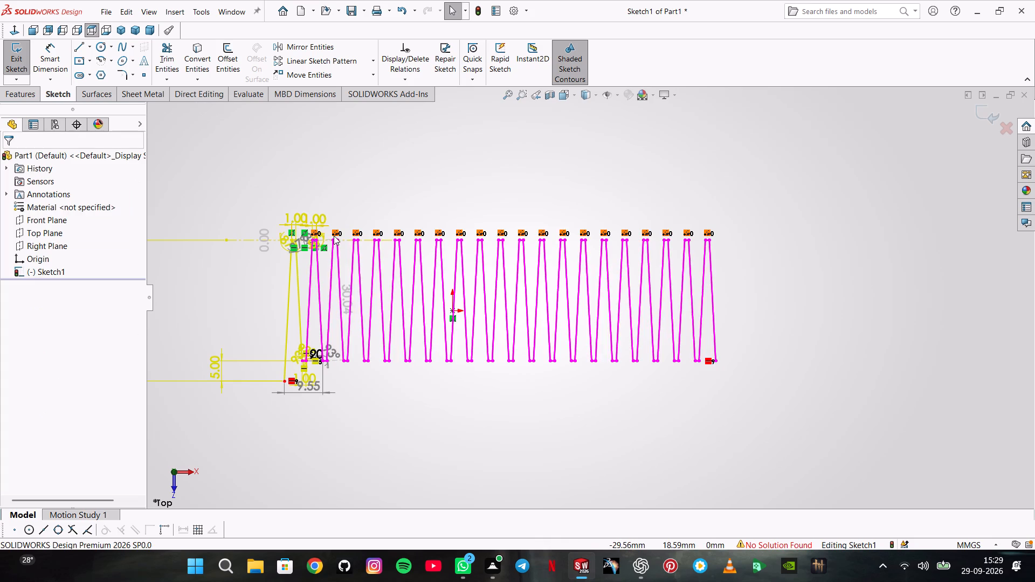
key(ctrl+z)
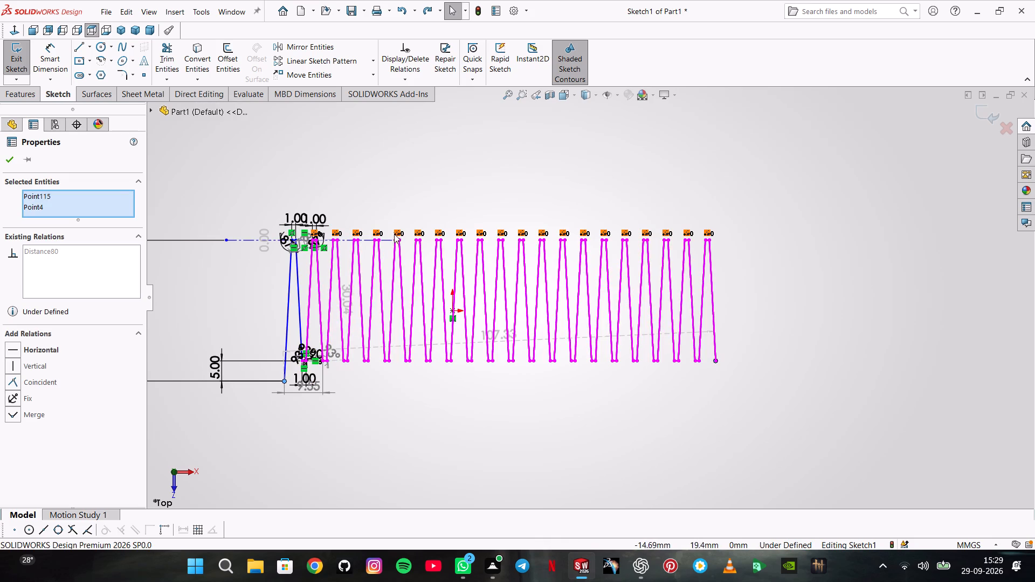
Measure the horizontal distance between the zigzag's first and last lower endpoints without placing a dimension.
click(47, 66)
click(282, 384)
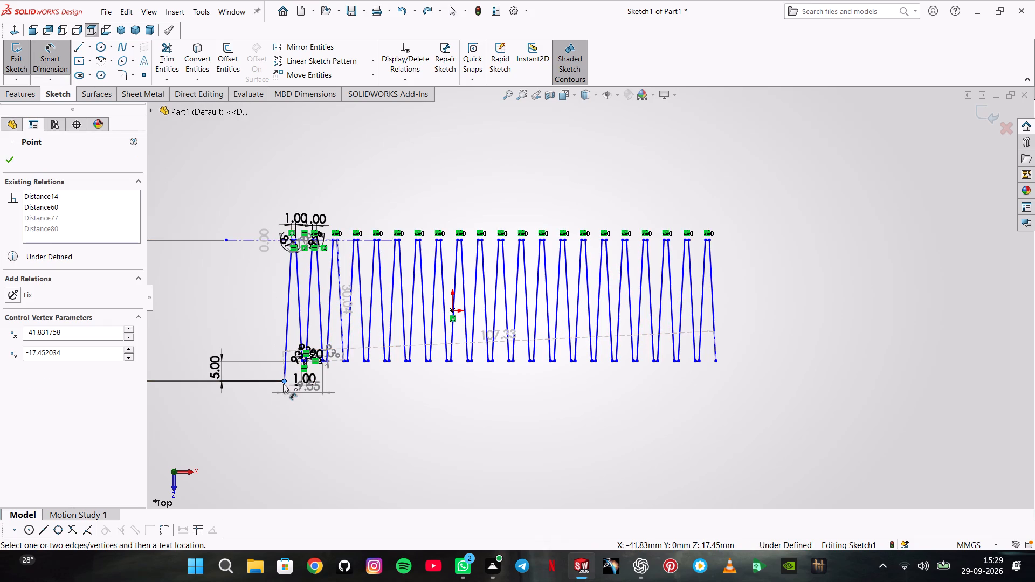
click(718, 360)
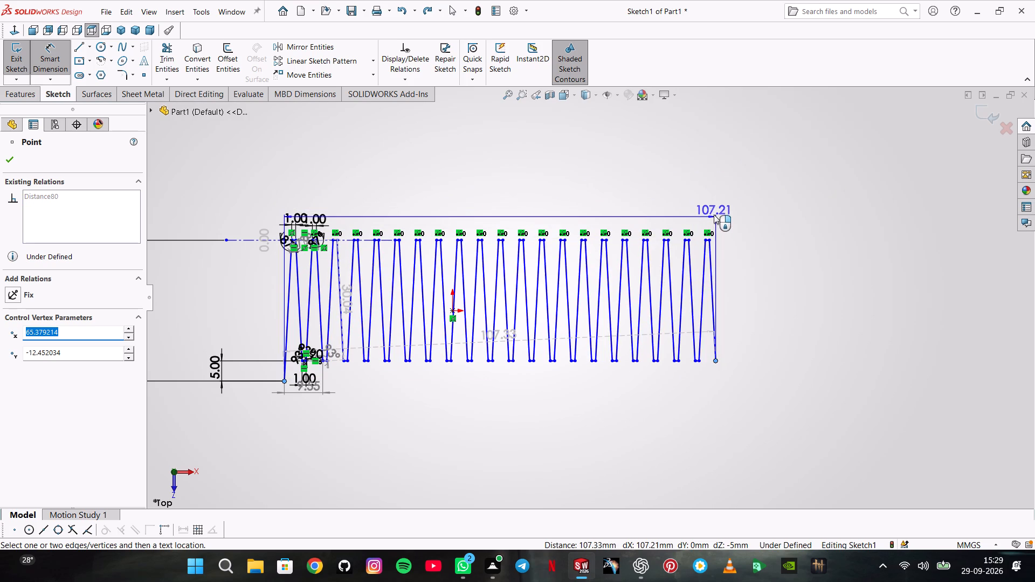
key(Escape)
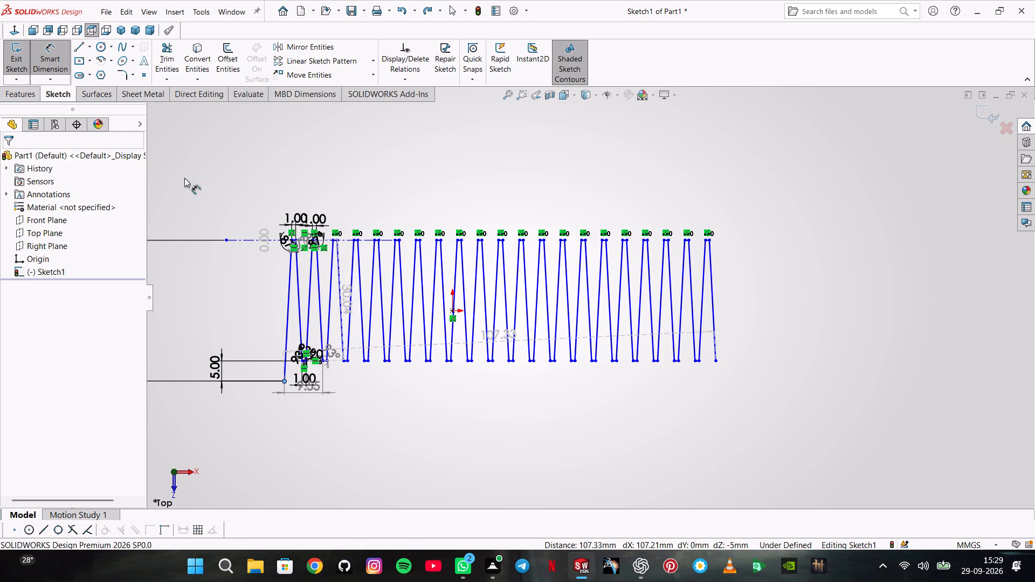
key(Escape)
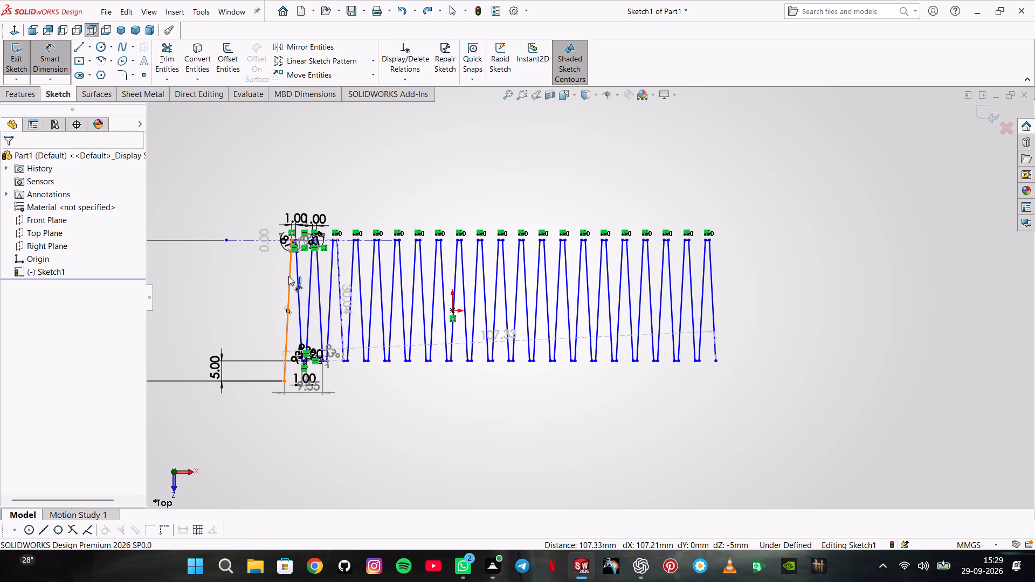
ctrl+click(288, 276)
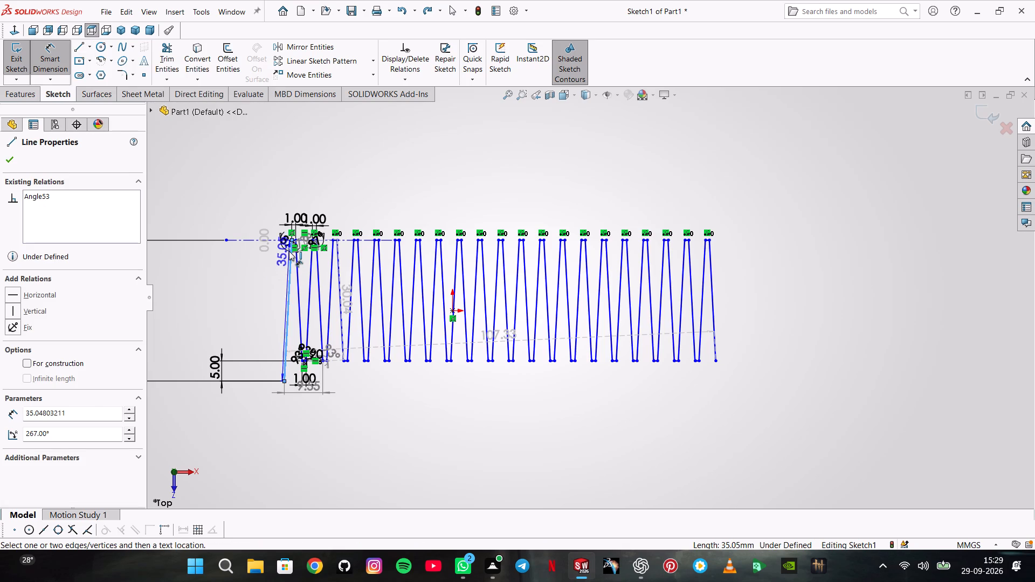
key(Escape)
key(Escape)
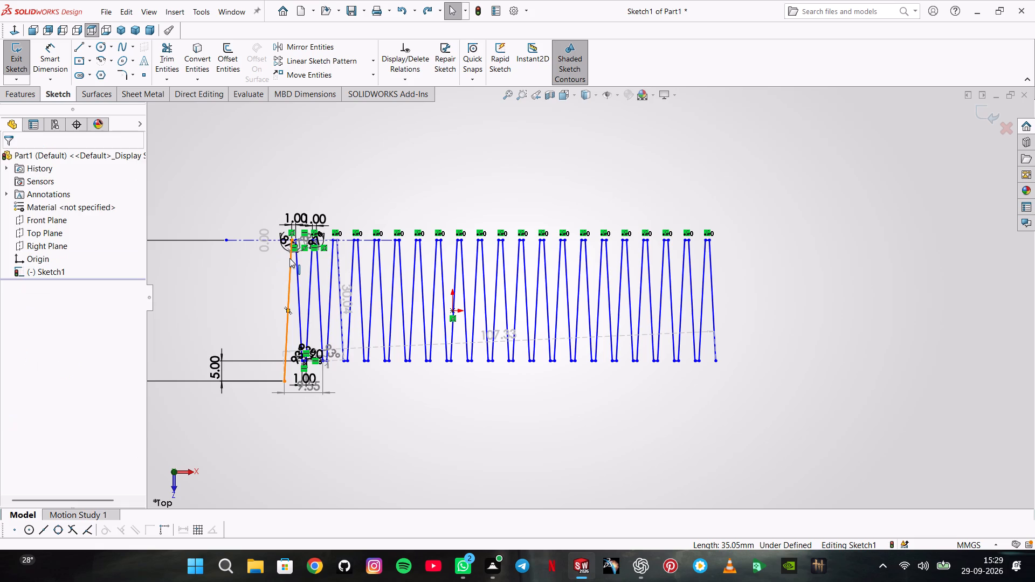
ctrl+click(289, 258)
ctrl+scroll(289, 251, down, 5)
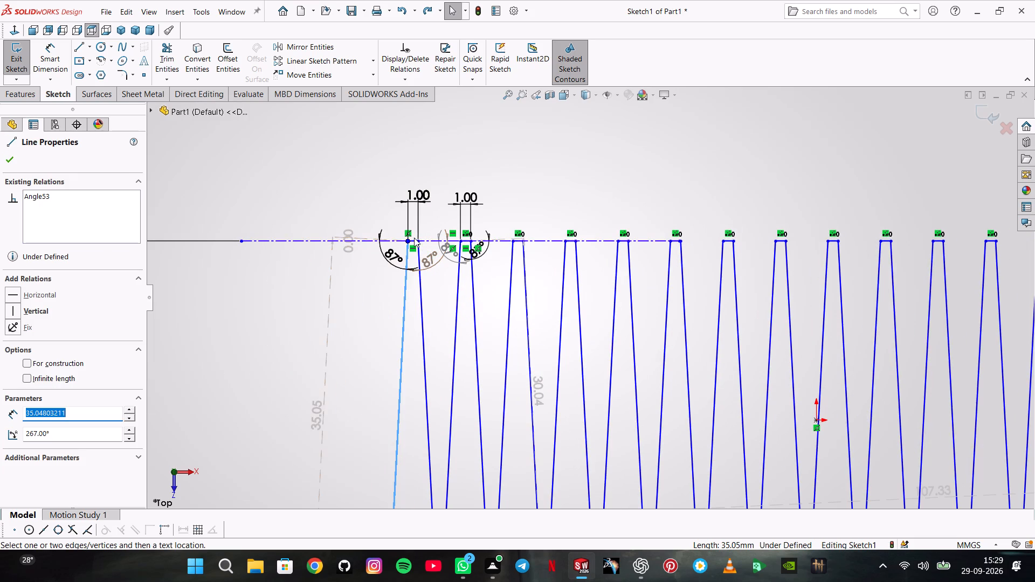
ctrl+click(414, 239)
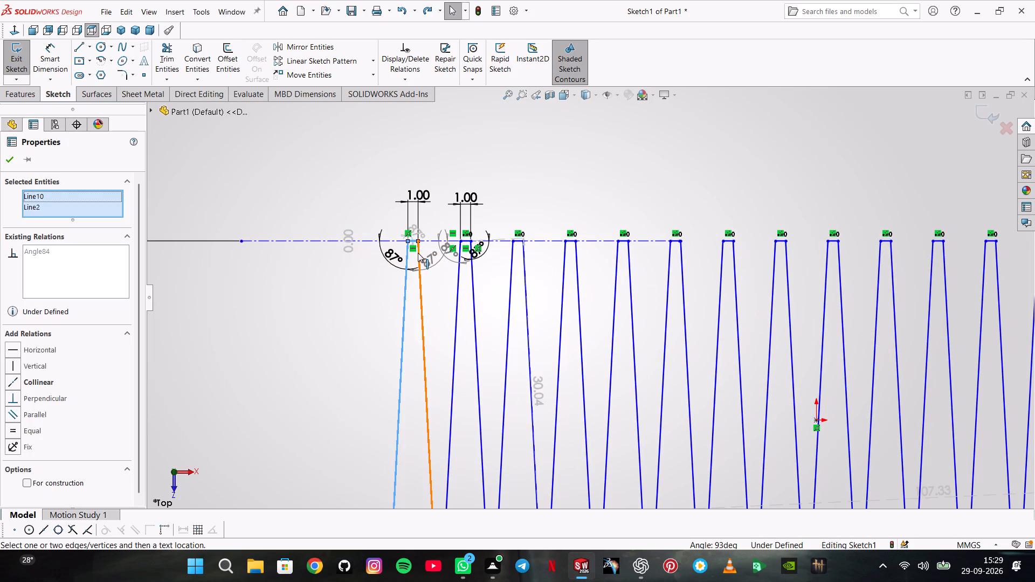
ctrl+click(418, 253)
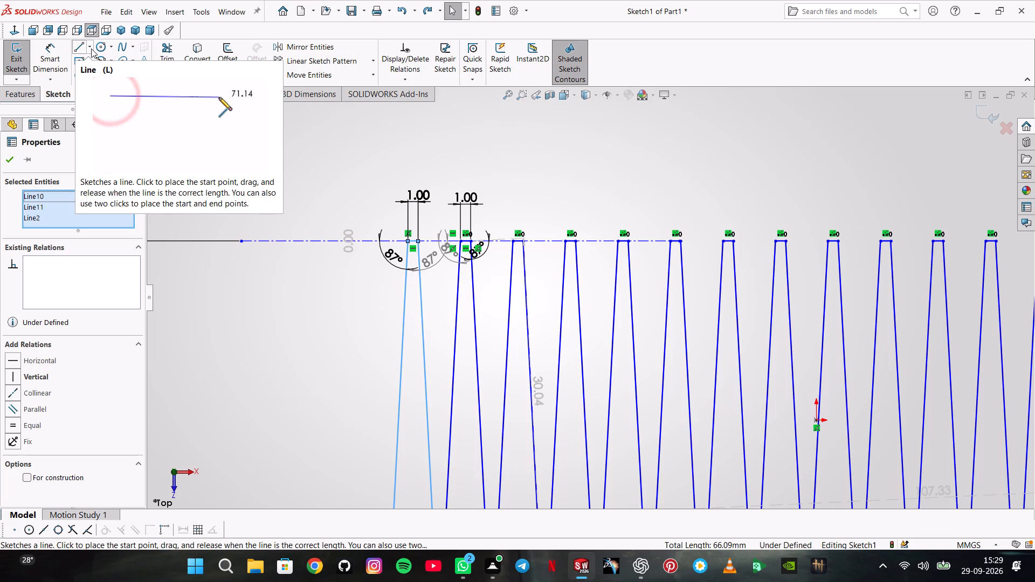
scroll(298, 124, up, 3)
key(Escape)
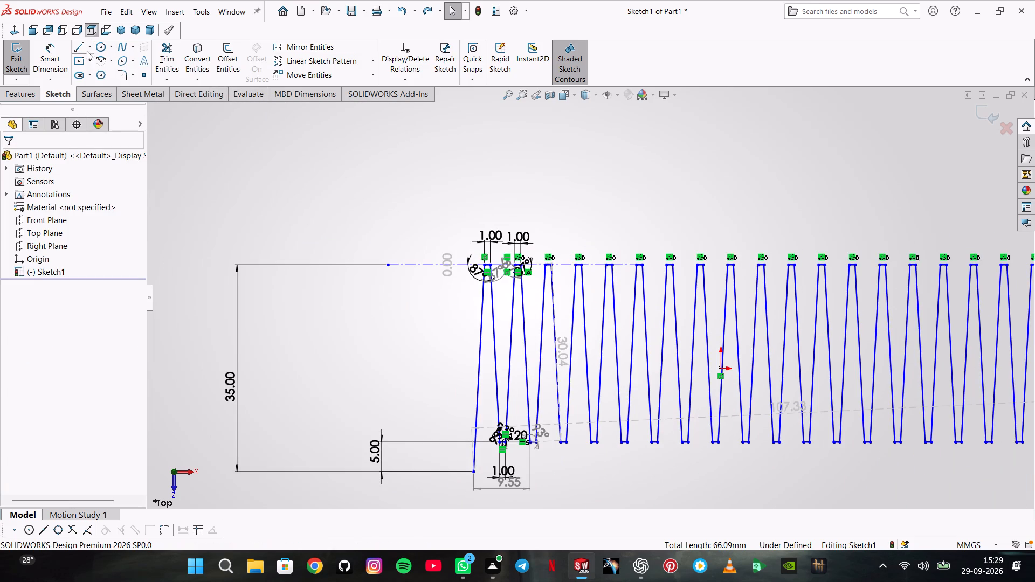
Sketch a vertical centerline about 64 mm long through a bottom-tip endpoint near the zigzag's middle, extending above and below the peaks.
click(89, 46)
click(100, 75)
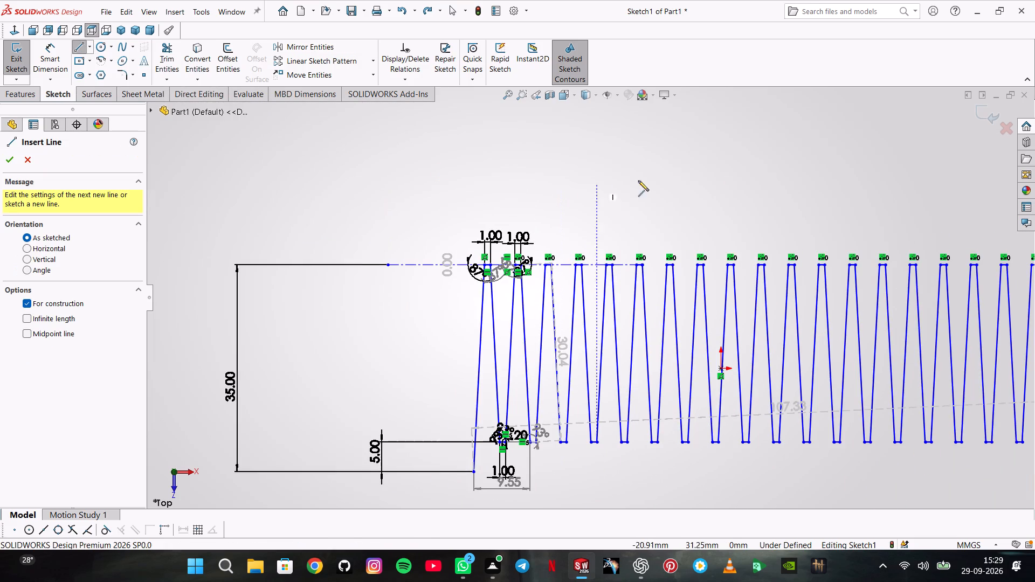
scroll(763, 178, up, 1)
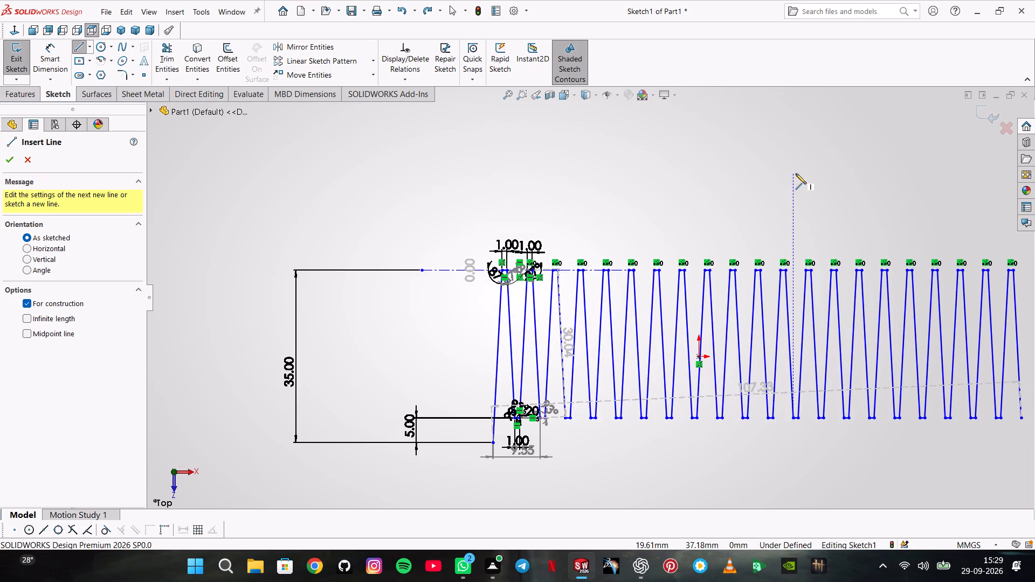
click(796, 174)
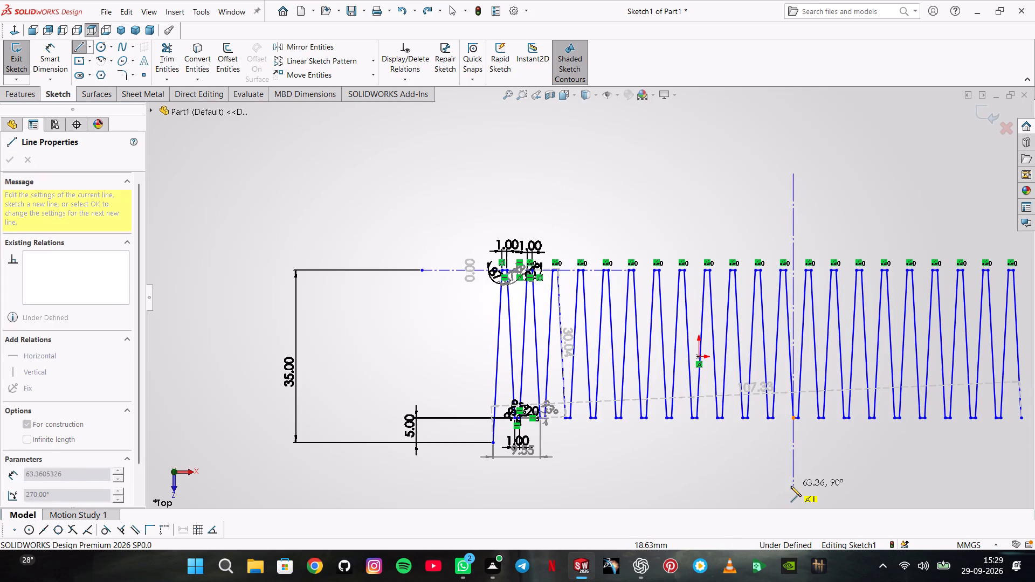
click(791, 490)
double_click(812, 470)
key(Escape)
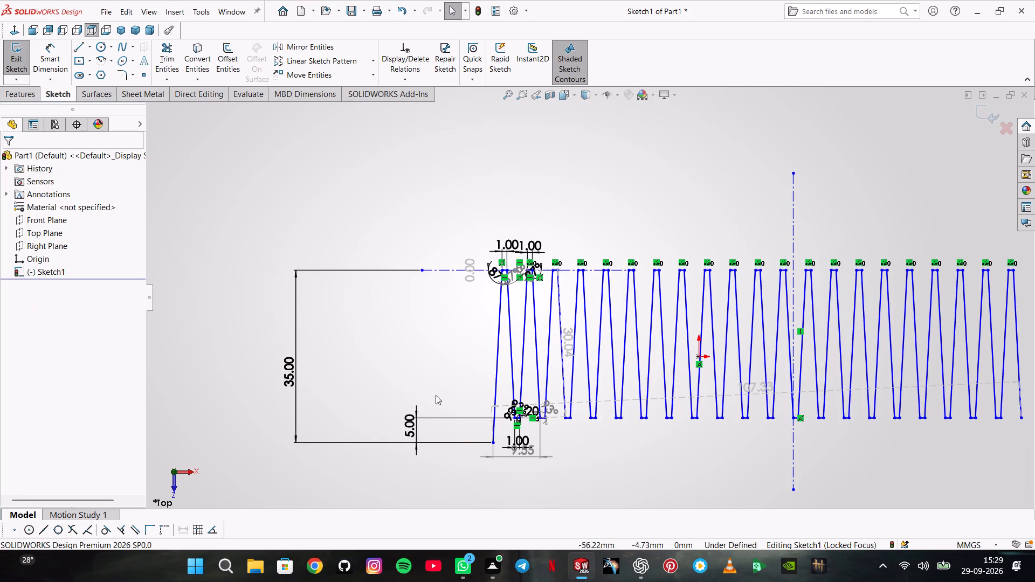
Dimension the horizontal distance from the zigzag's first lower endpoint to the vertical centerline as 107.21/2 mm.
click(46, 61)
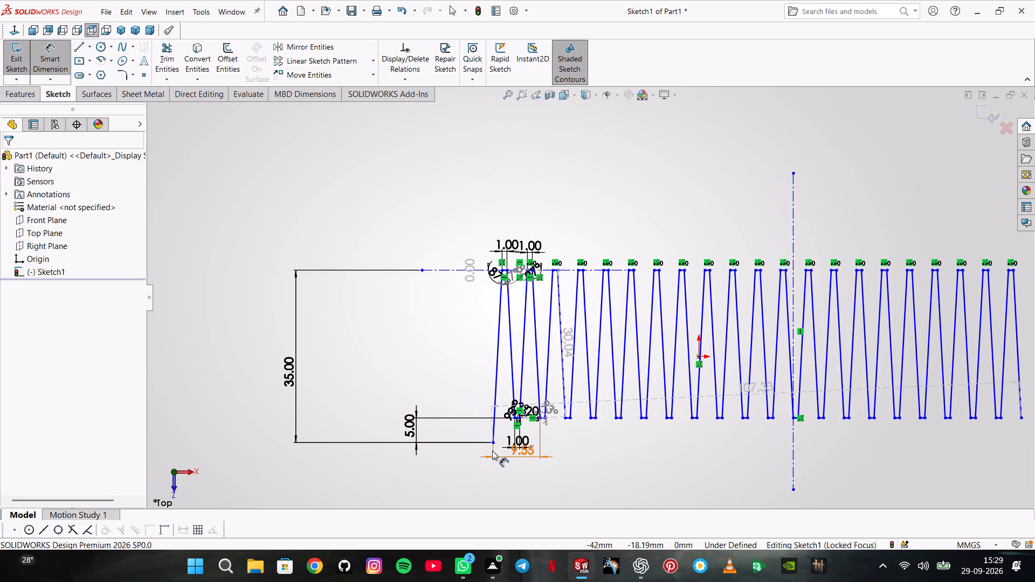
click(493, 443)
click(794, 241)
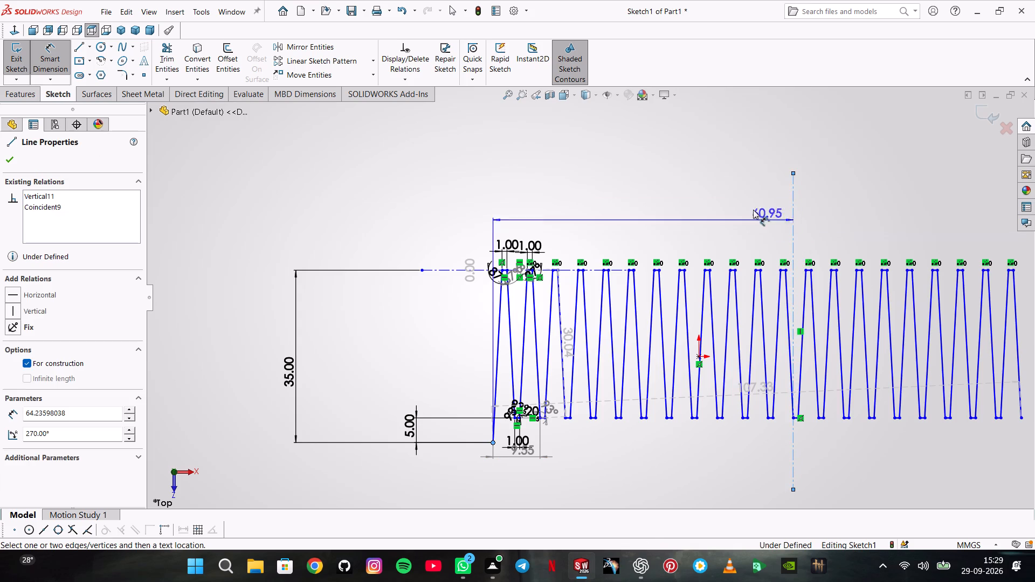
click(701, 148)
key(1)
text(07.21)
key(slash)
key(2)
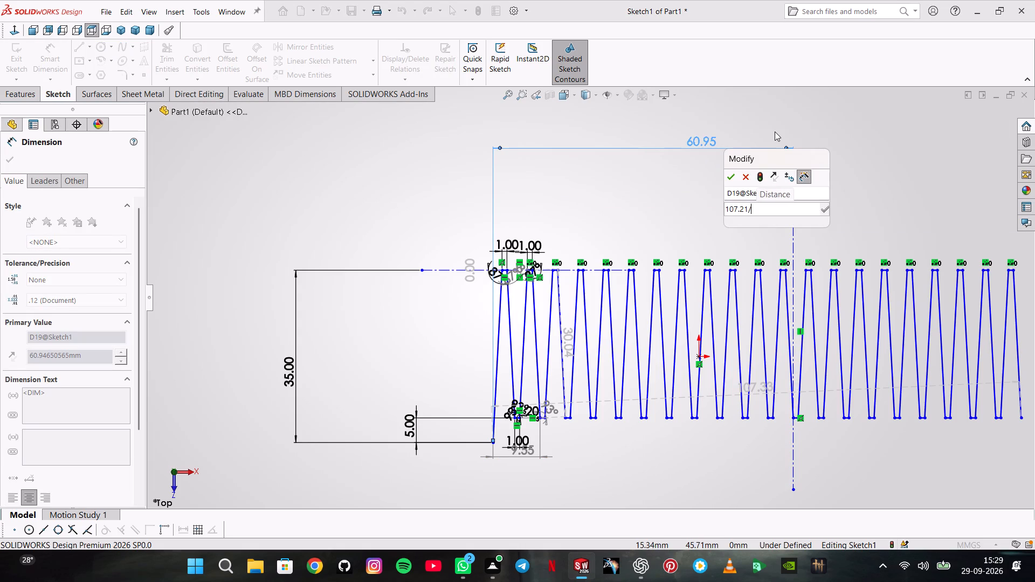
key(Return)
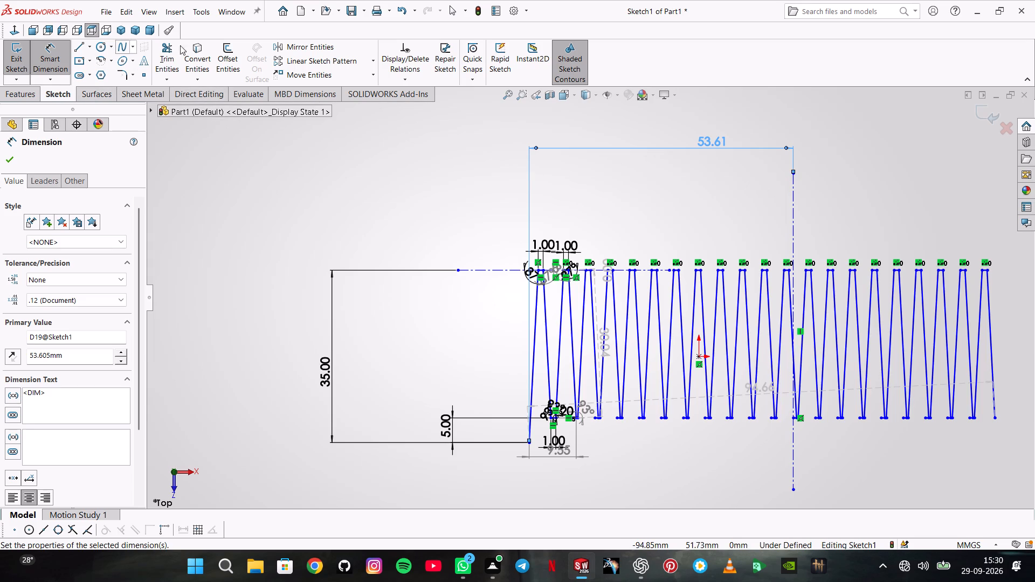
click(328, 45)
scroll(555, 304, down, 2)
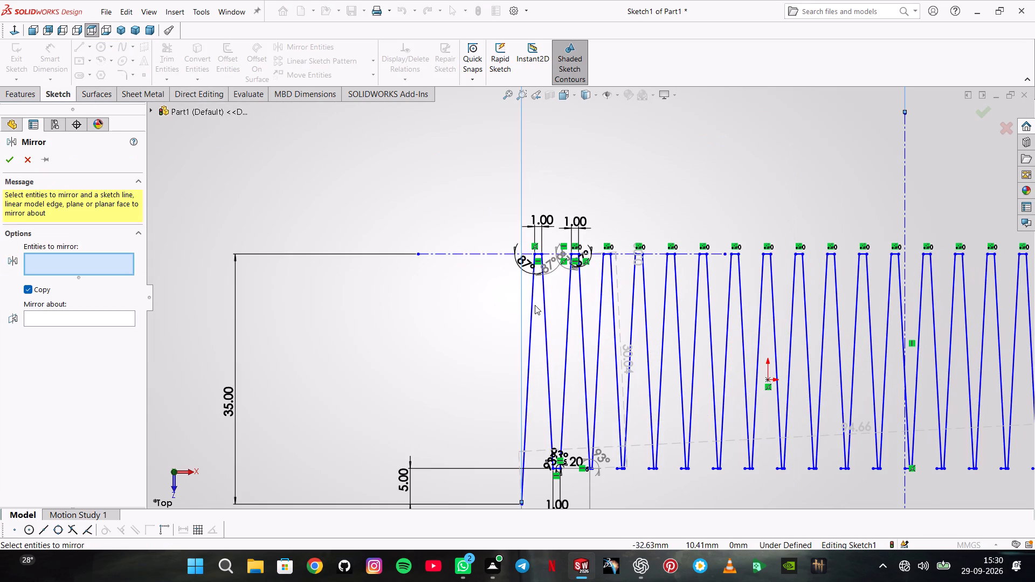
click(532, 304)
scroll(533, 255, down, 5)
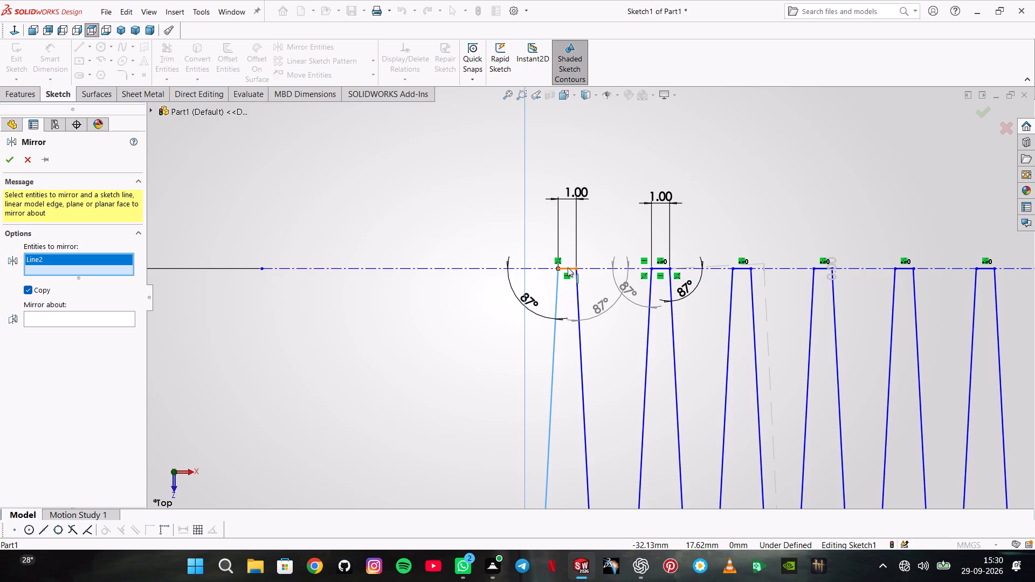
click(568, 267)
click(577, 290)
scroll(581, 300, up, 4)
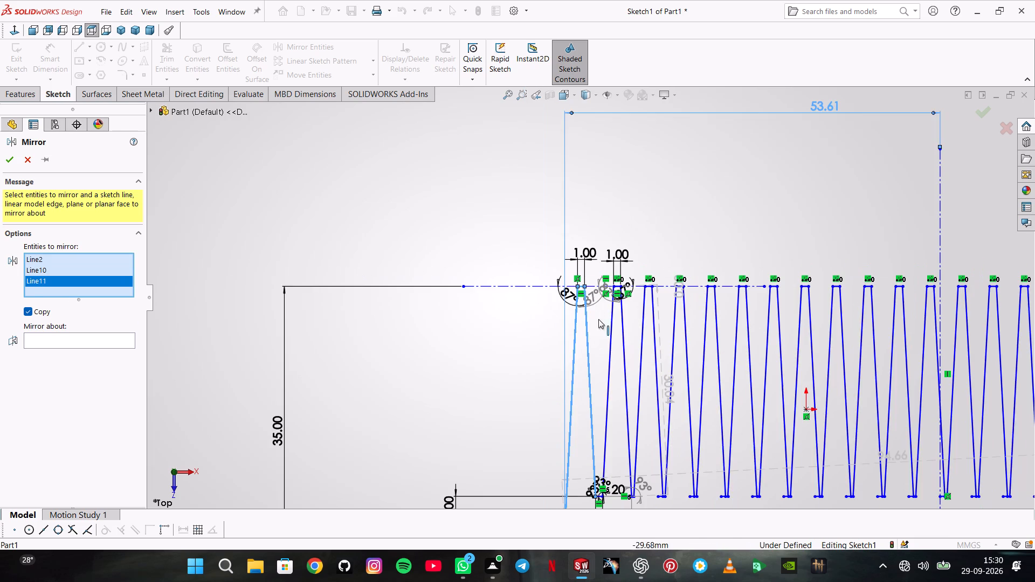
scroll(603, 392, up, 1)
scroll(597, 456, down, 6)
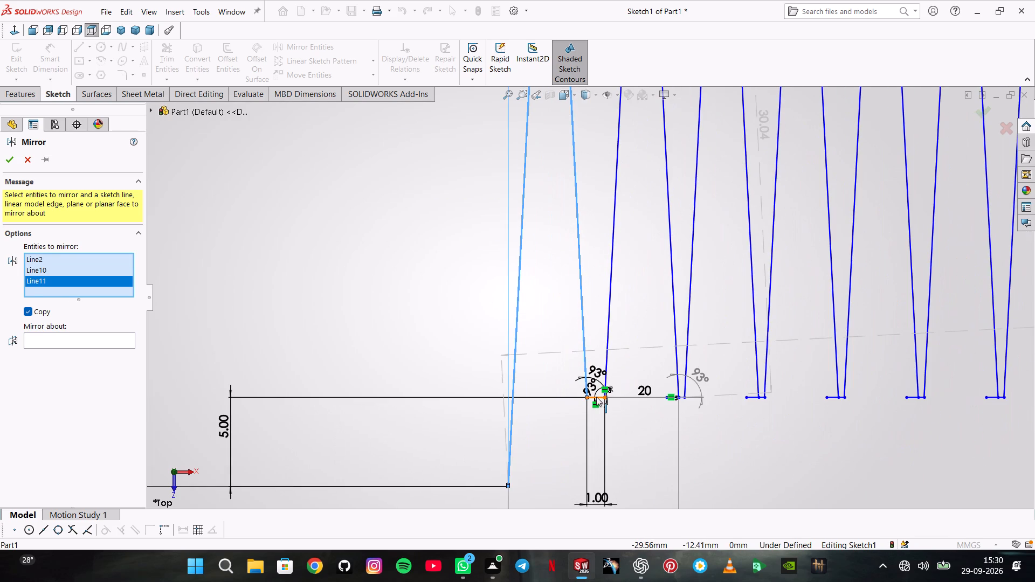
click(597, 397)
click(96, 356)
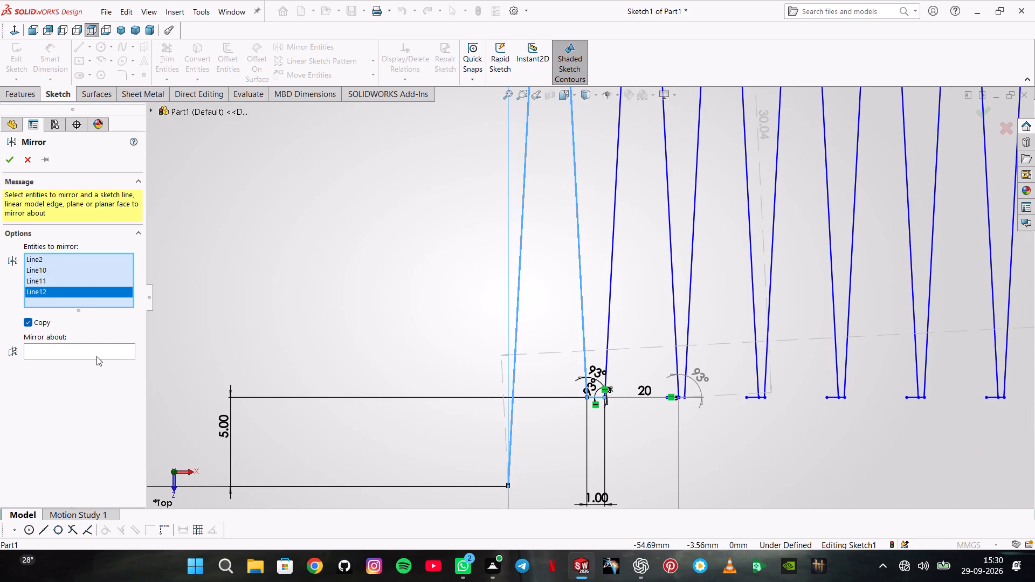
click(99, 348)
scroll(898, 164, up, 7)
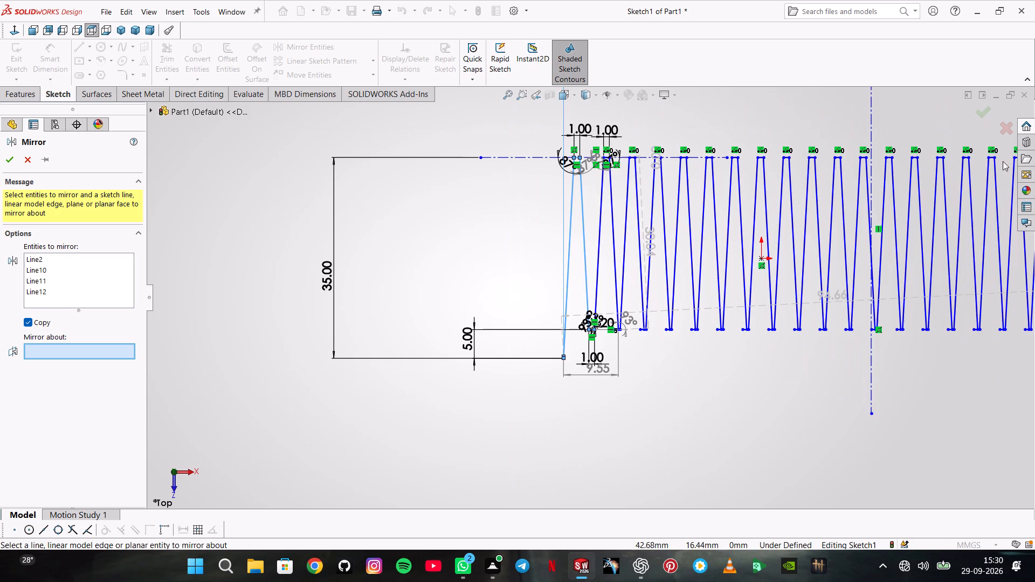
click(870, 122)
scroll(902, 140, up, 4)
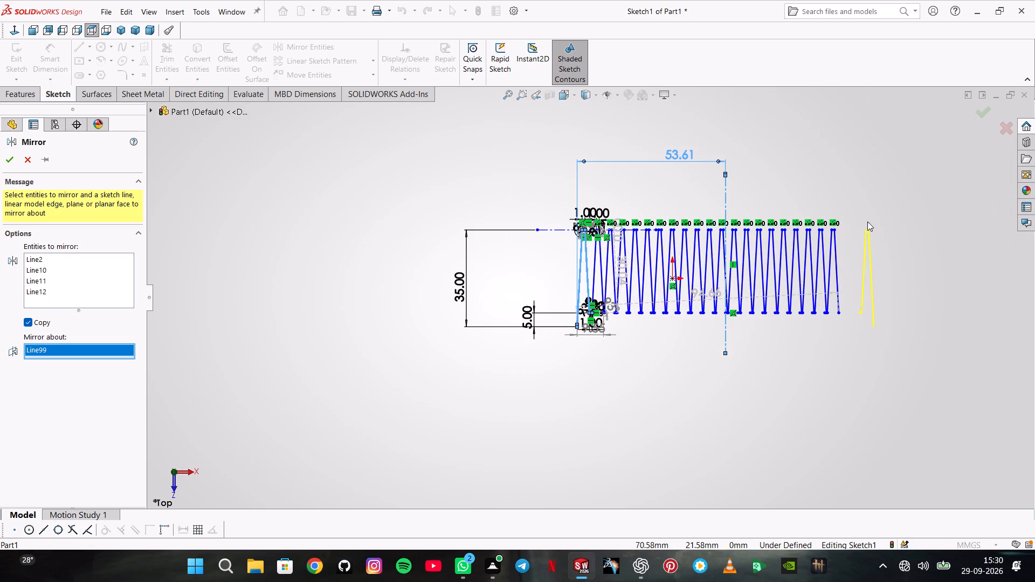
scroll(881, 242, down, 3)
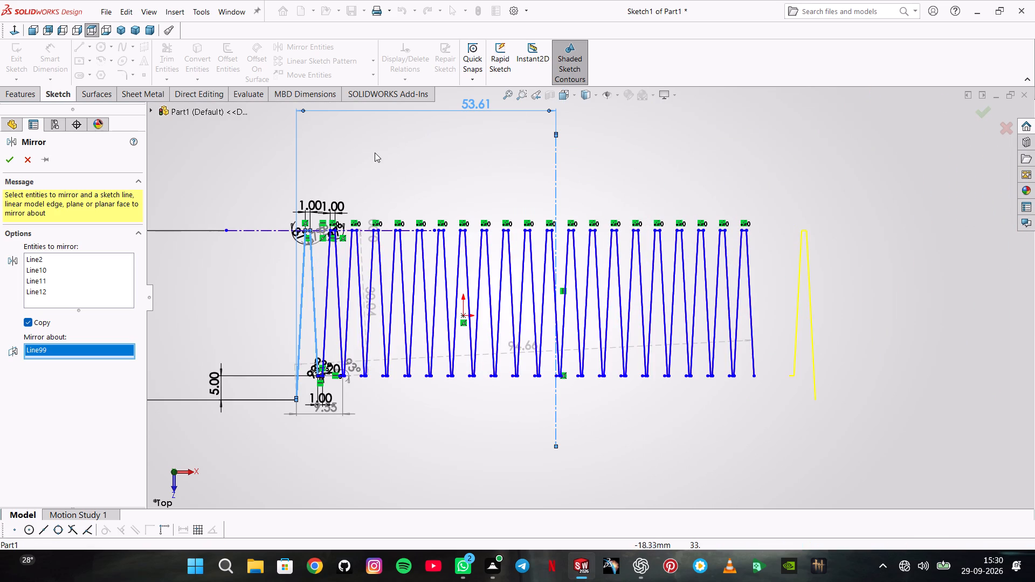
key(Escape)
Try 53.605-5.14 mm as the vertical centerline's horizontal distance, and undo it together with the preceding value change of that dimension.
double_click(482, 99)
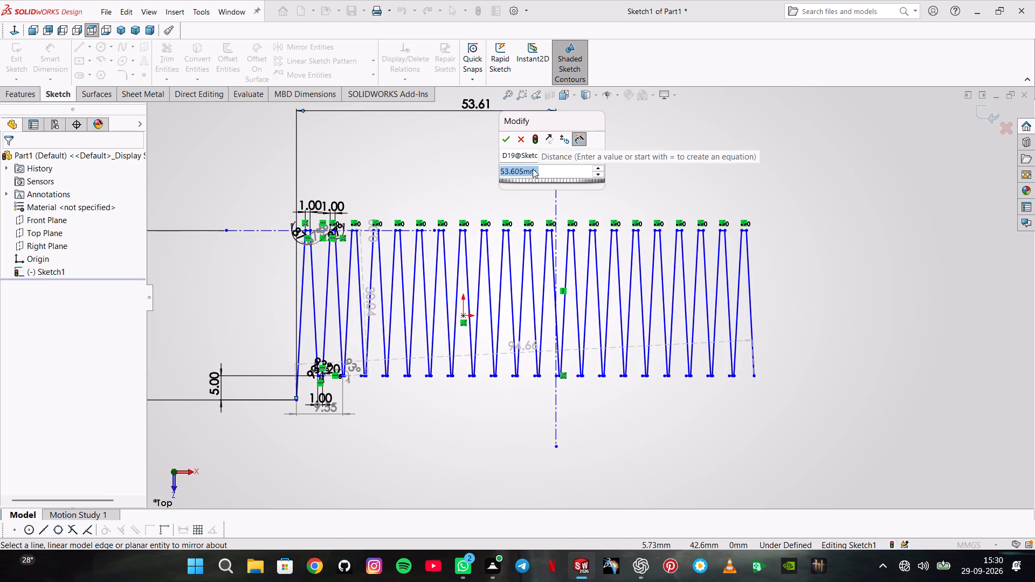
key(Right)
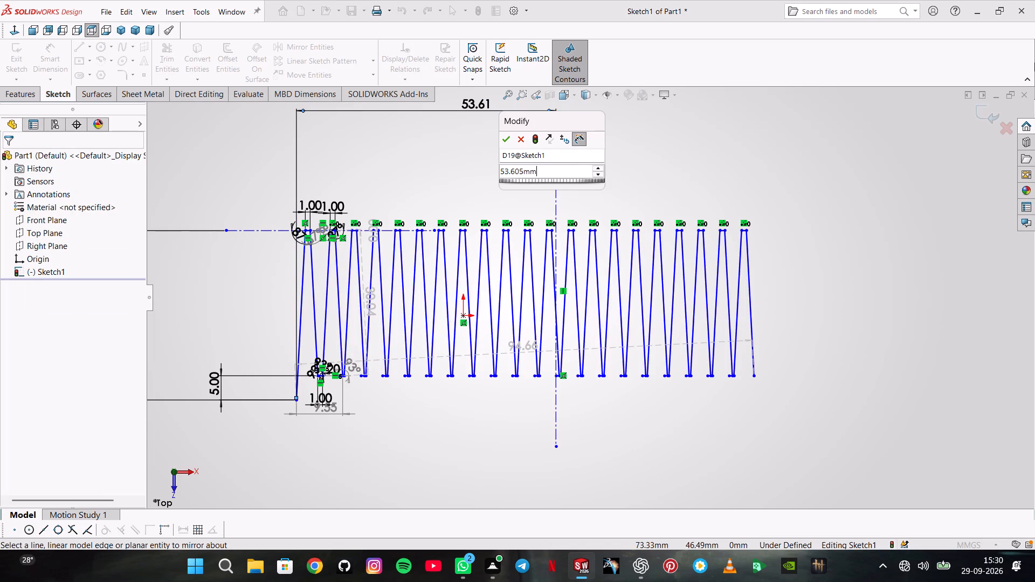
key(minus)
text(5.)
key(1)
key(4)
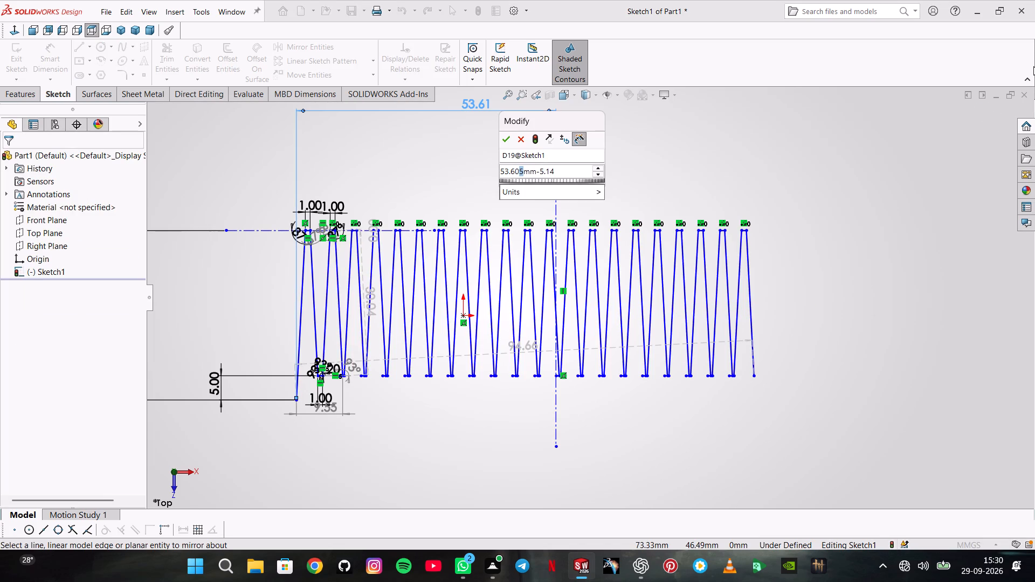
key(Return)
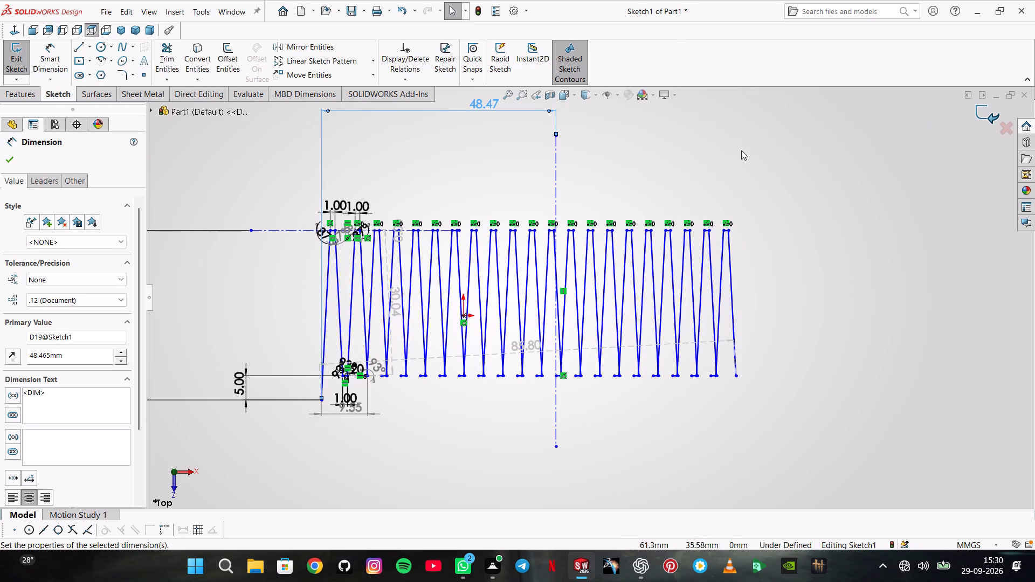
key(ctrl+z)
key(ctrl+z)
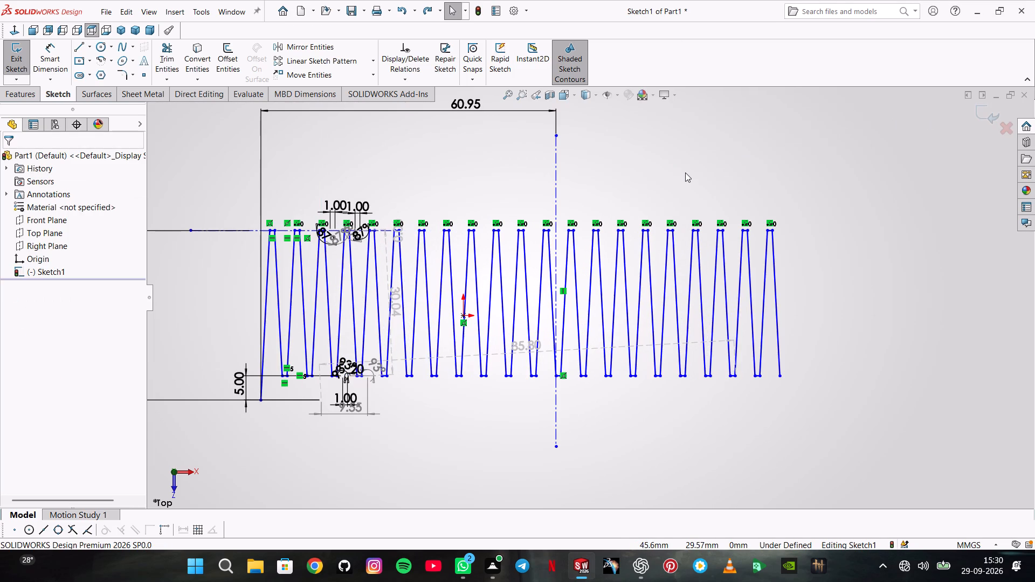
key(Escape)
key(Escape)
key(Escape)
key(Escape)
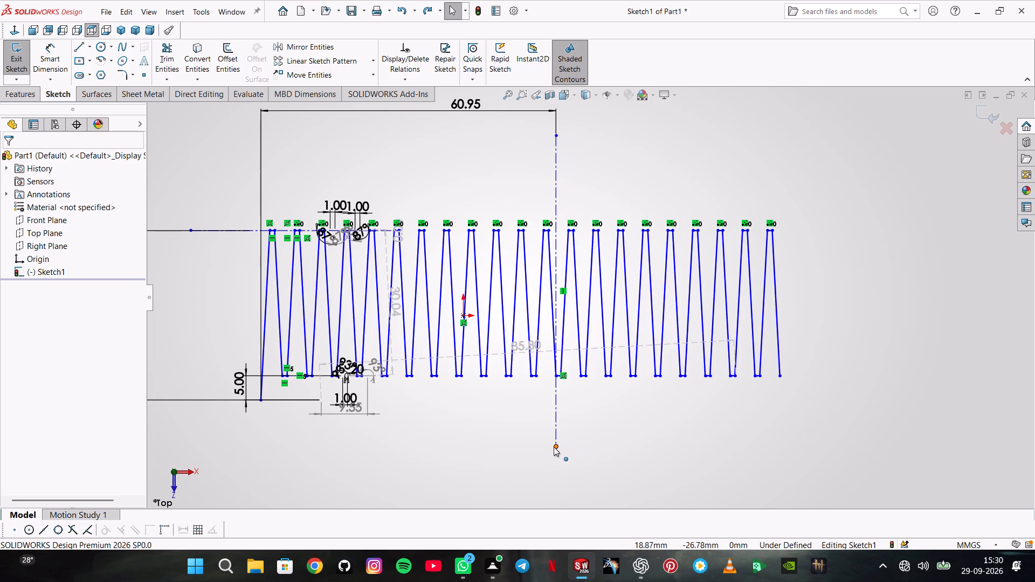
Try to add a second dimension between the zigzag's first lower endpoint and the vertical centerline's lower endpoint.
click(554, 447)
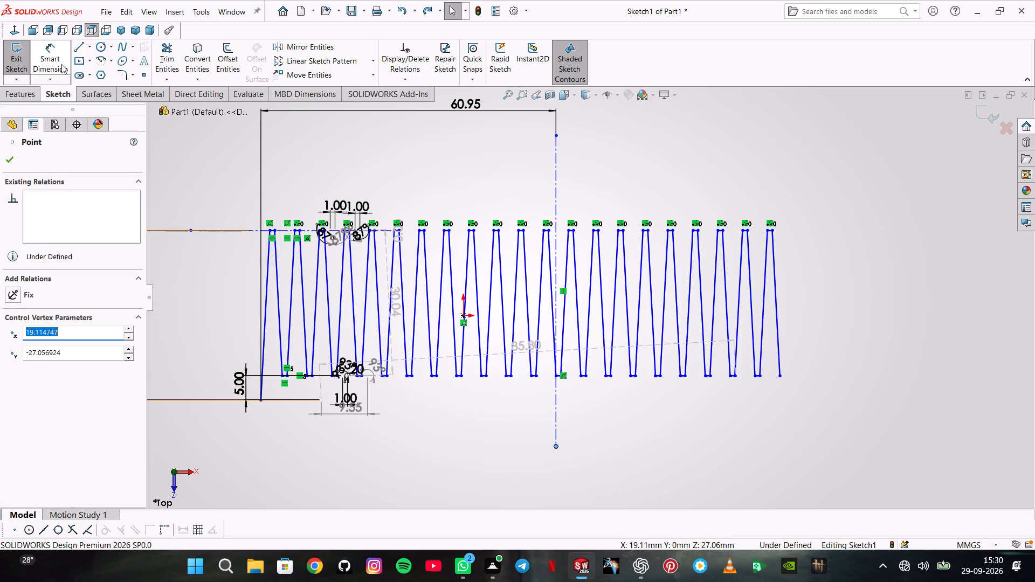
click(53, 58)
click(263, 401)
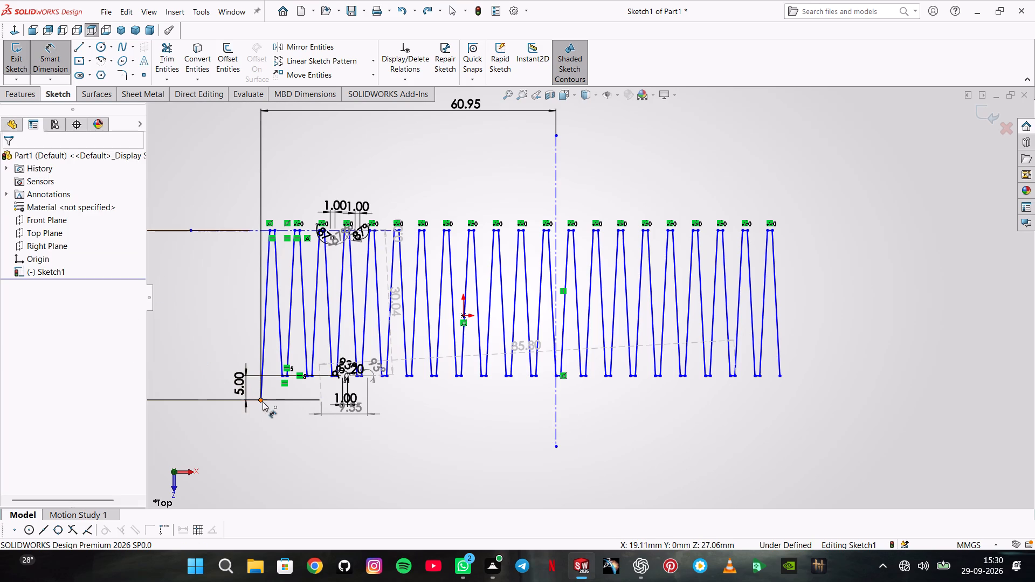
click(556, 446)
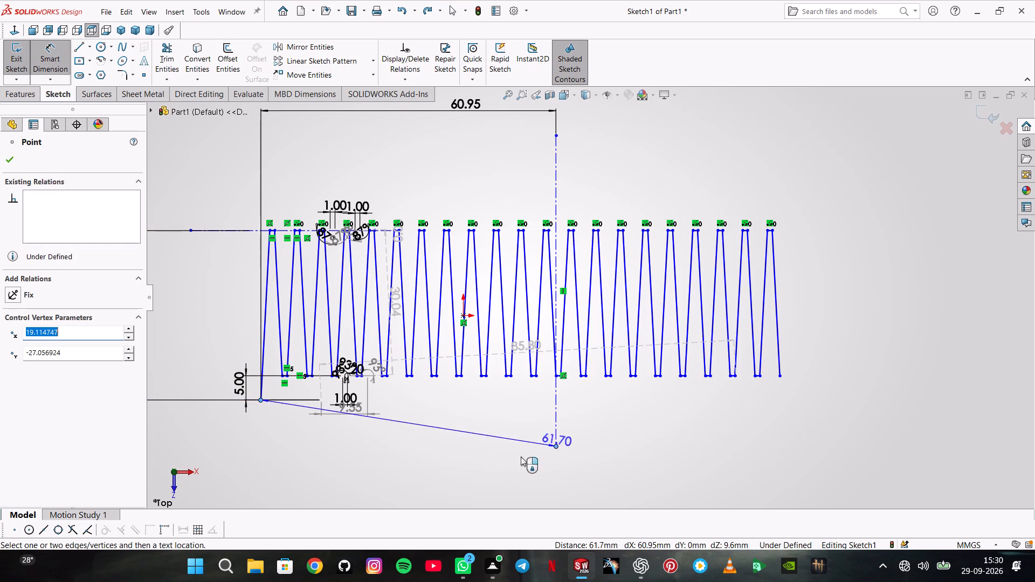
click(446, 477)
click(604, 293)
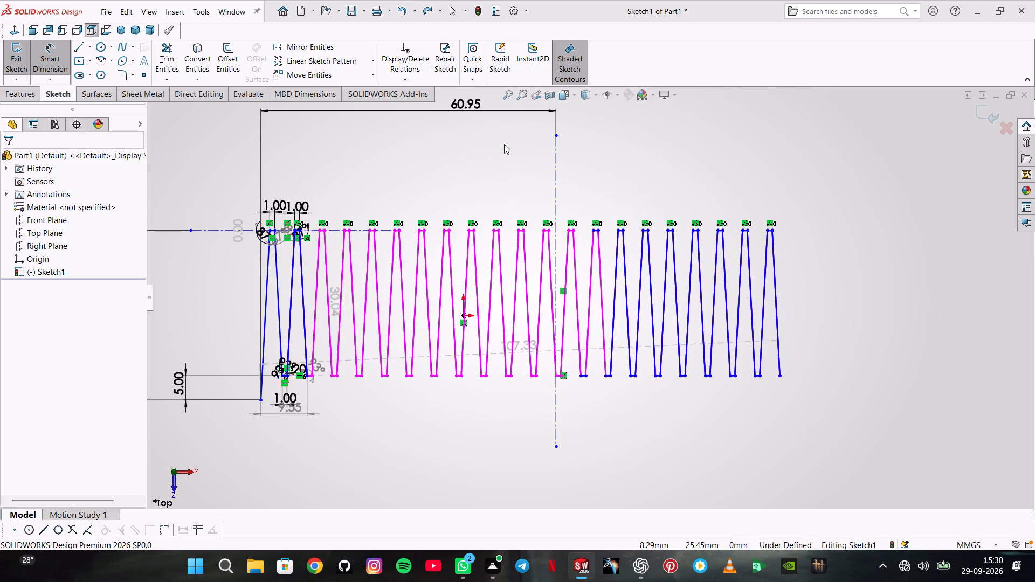
Delete the horizontal dimension above the zigzag that locates the vertical centerline.
click(473, 105)
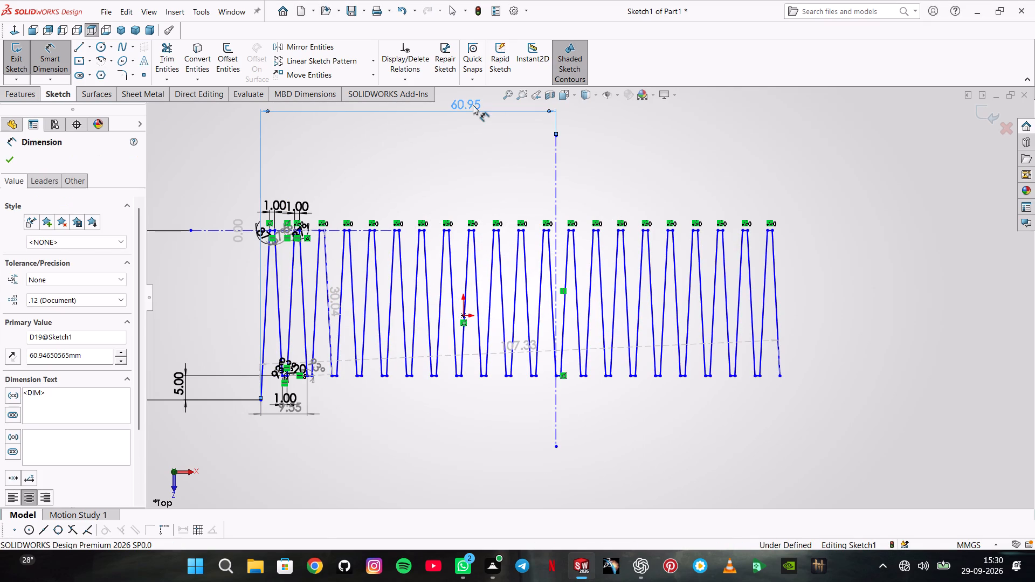
key(Delete)
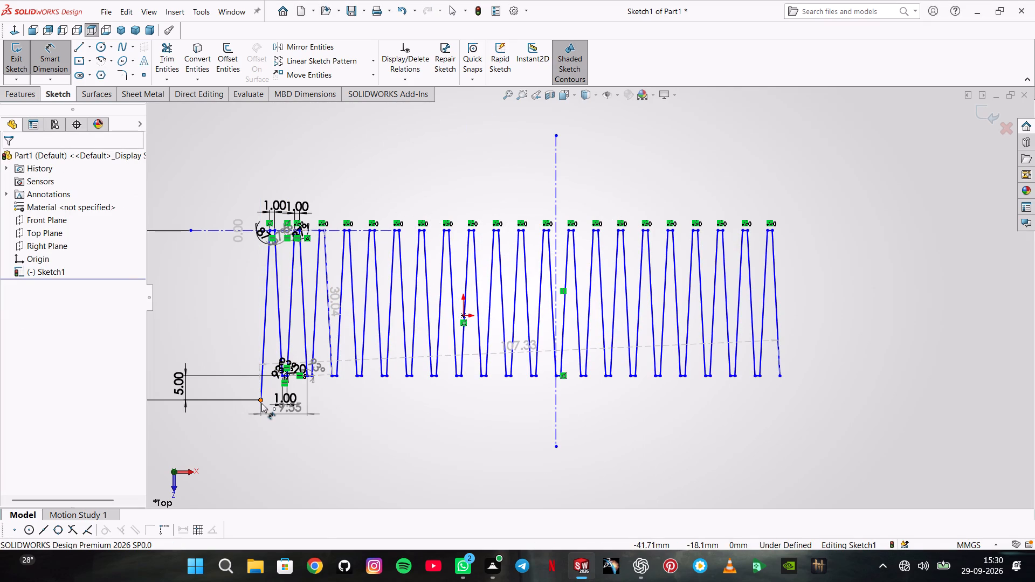
Dimension the horizontal distance from the zigzag's first lower endpoint to the vertical centerline's lower endpoint, placing it below the zigzag.
click(261, 403)
click(557, 446)
click(486, 467)
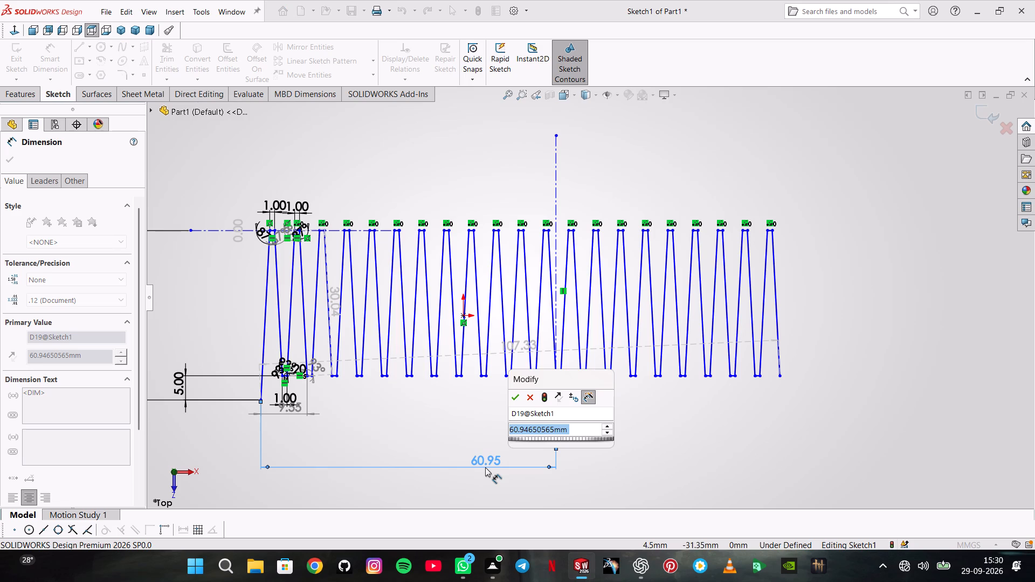
text(10)
key(7)
text(.2)
key(BackSpace)
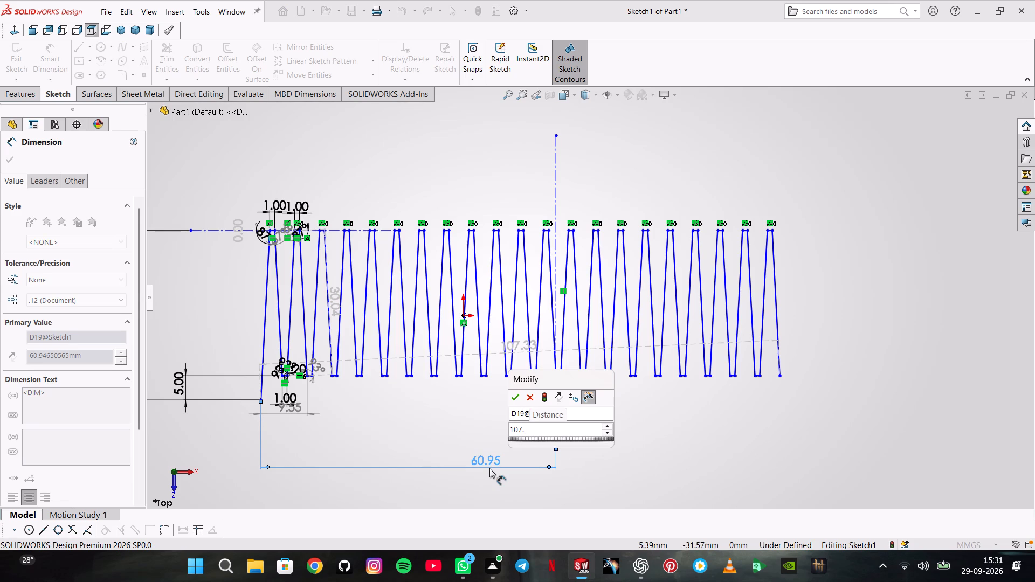
key(Escape)
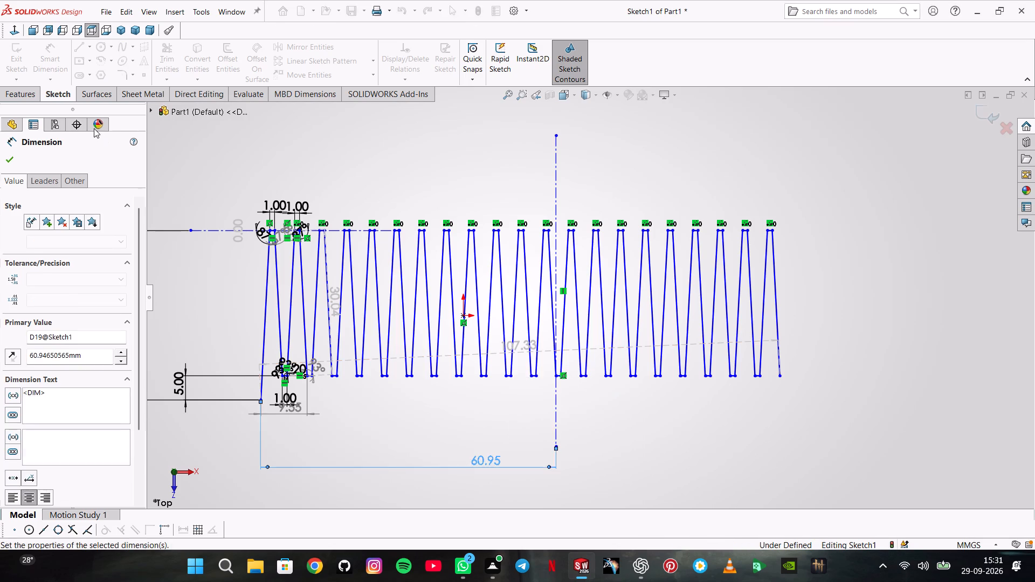
key(Escape)
Measure the horizontal distance between the zigzag's first and last lower endpoints without placing a dimension.
click(55, 63)
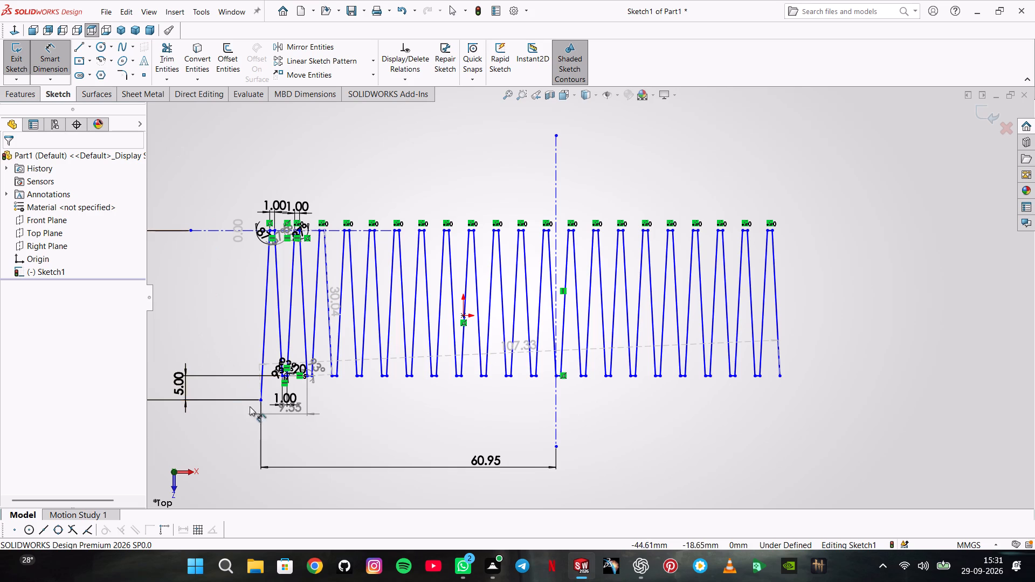
click(258, 401)
click(780, 377)
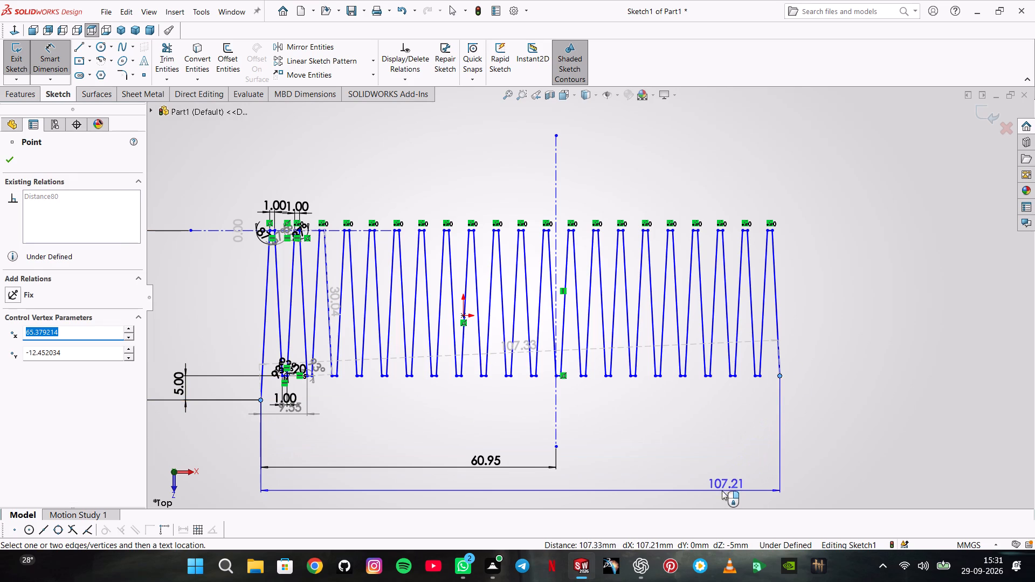
key(Escape)
scroll(481, 220, up, 2)
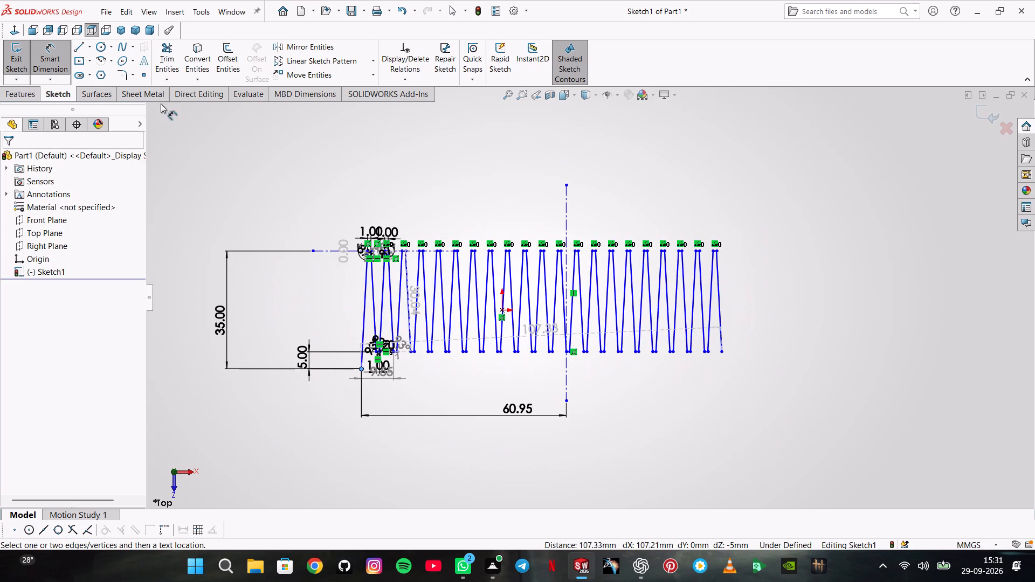
Set the horizontal distance from the zigzag's first lower endpoint to the vertical centerline to 107.21/2-5.14 mm.
click(520, 410)
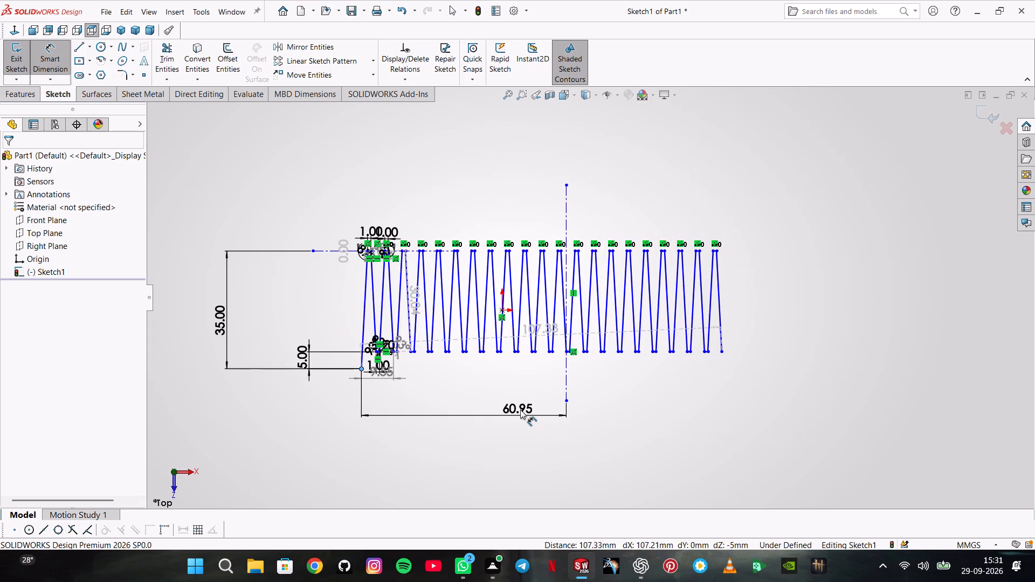
key(Escape)
key(Escape)
double_click(522, 408)
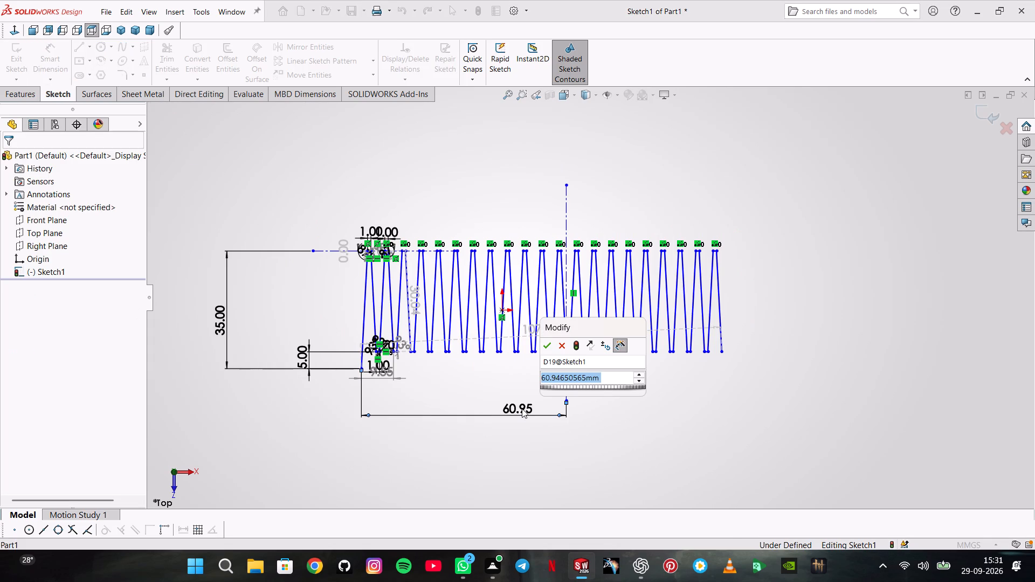
text(107)
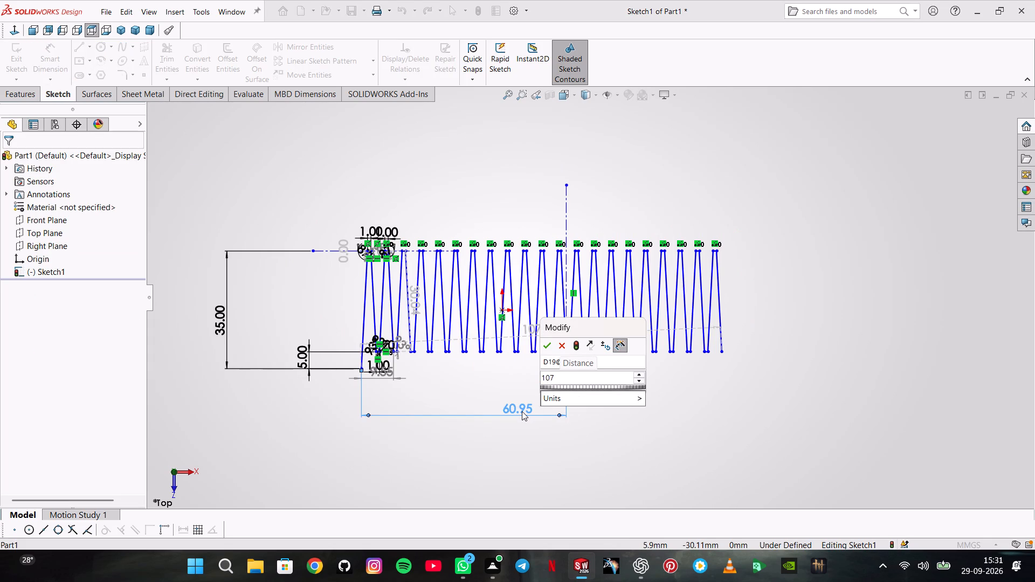
text(.21/2)
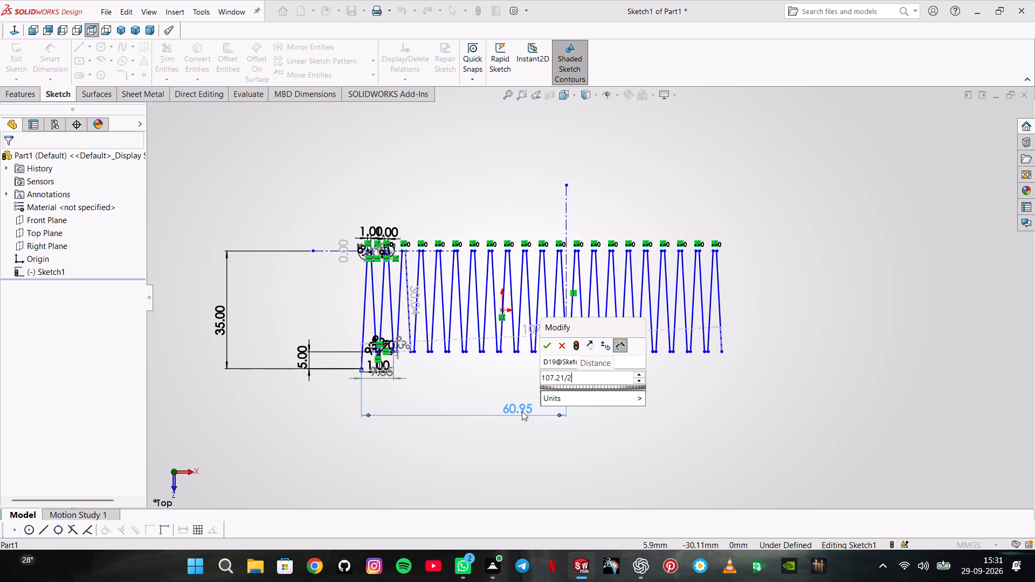
key(minus)
text(5.14)
key(Return)
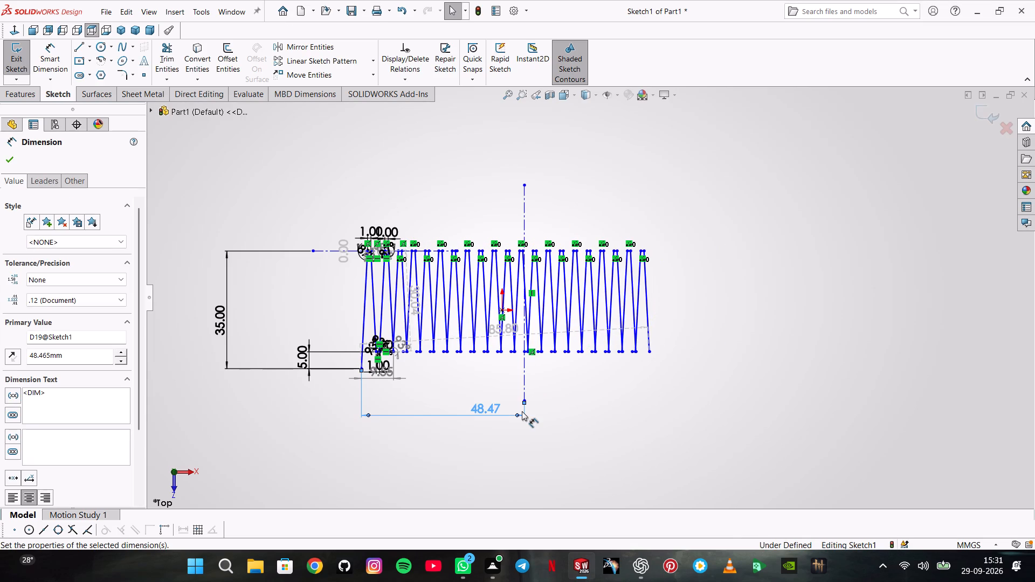
scroll(536, 255, down, 8)
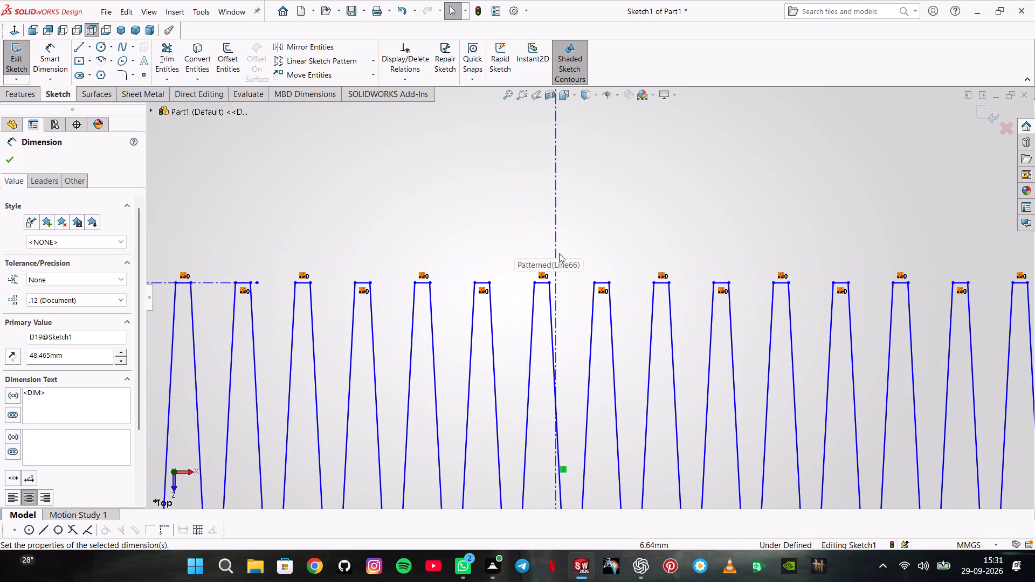
scroll(572, 255, up, 11)
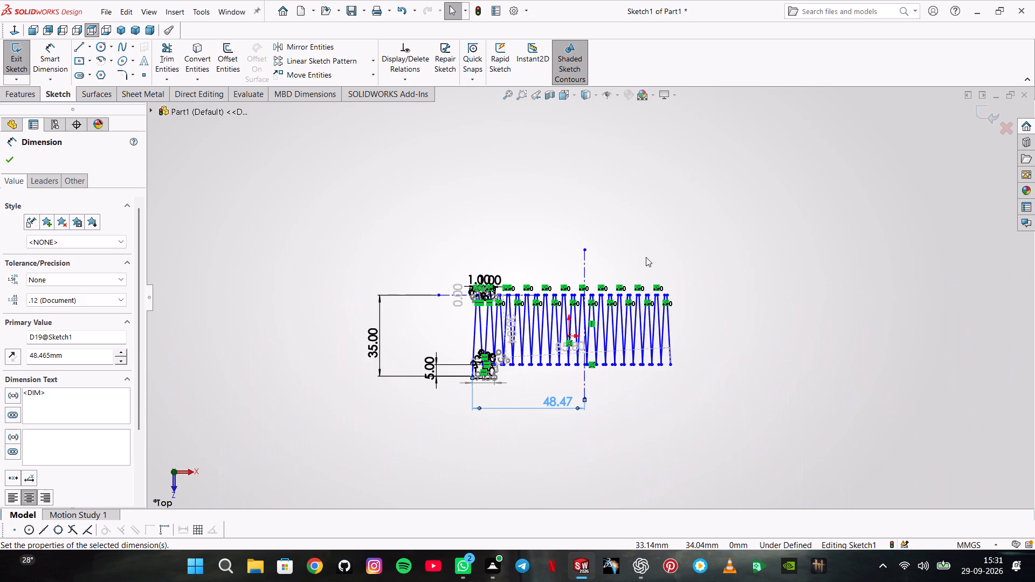
Undo the last centerline distance change and delete the vertical centerline that crosses the zigzag.
key(ctrl+z)
key(Escape)
click(613, 263)
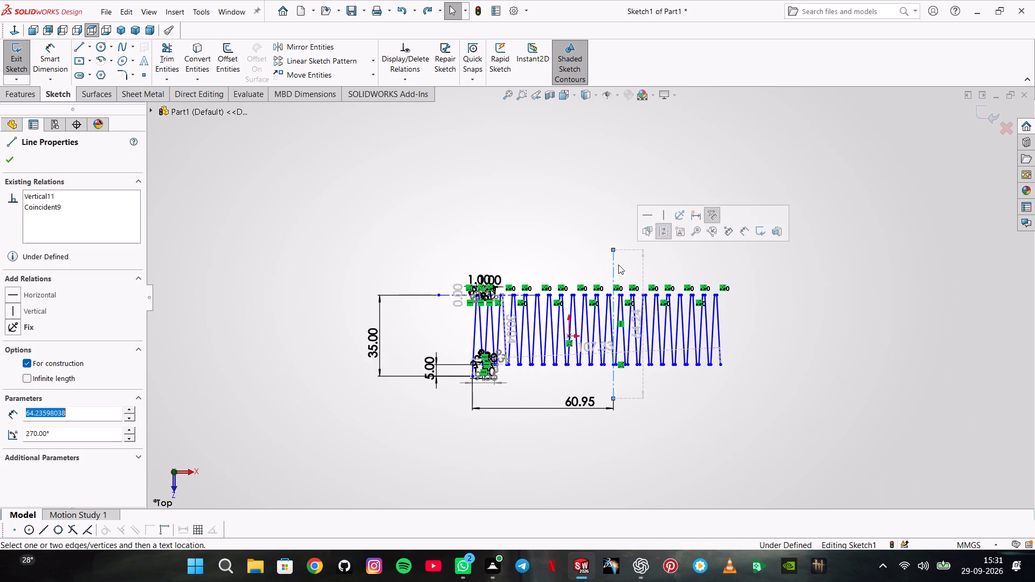
key(Delete)
key(Return)
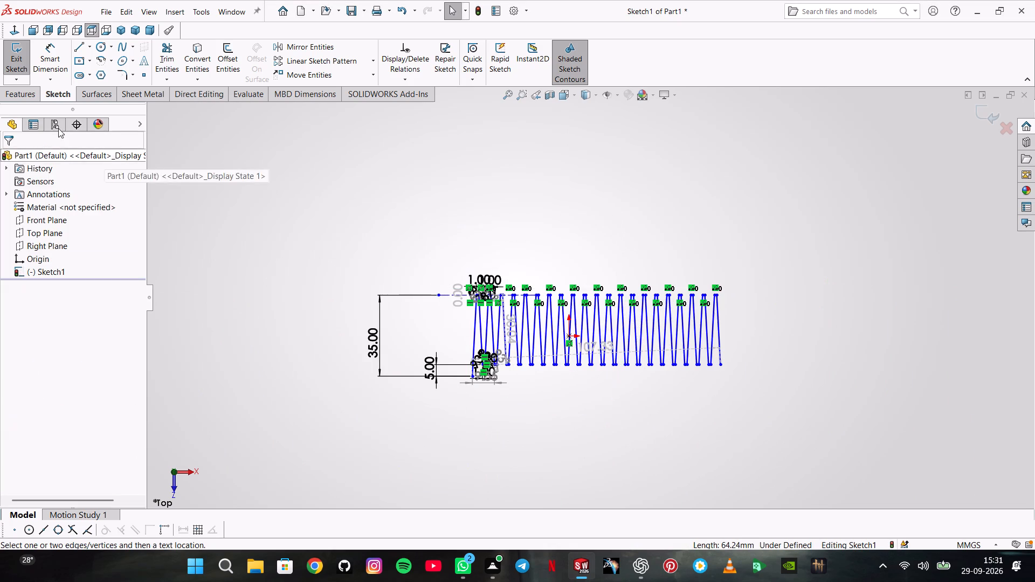
Sketch a vertical centerline about 55 mm long beyond the zigzag's last tooth, extending above and below the teeth.
click(88, 45)
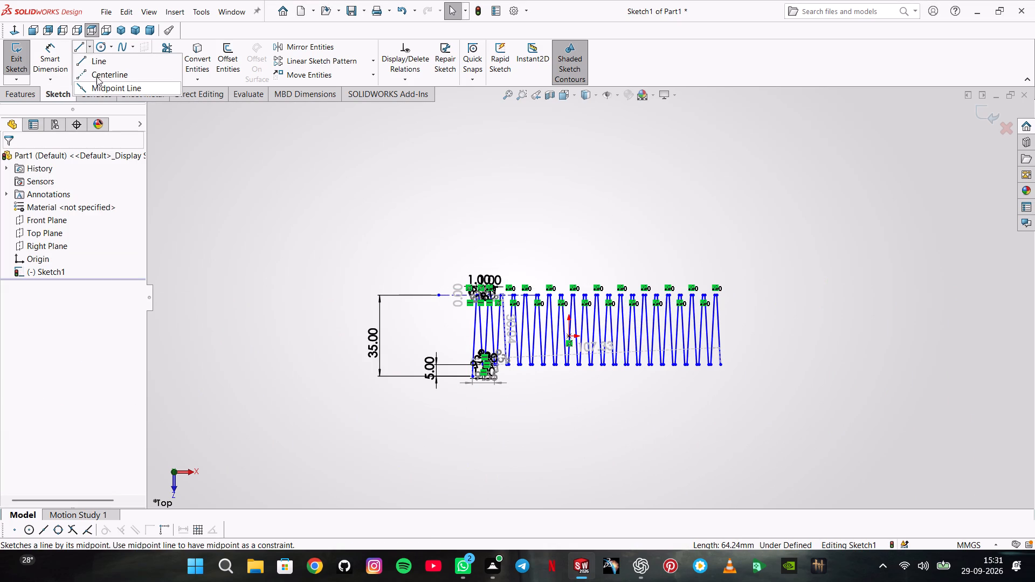
click(97, 75)
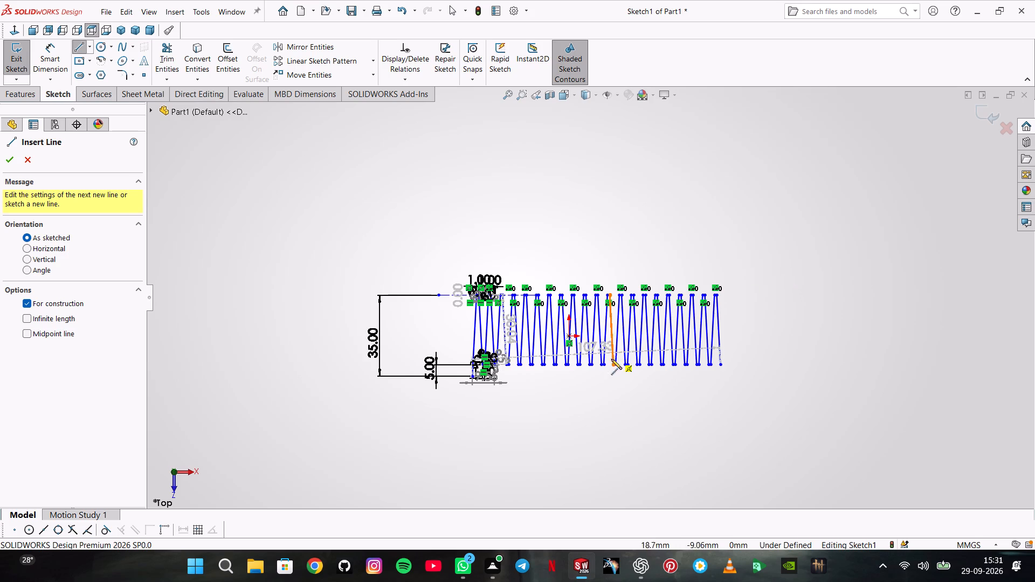
scroll(602, 369, down, 4)
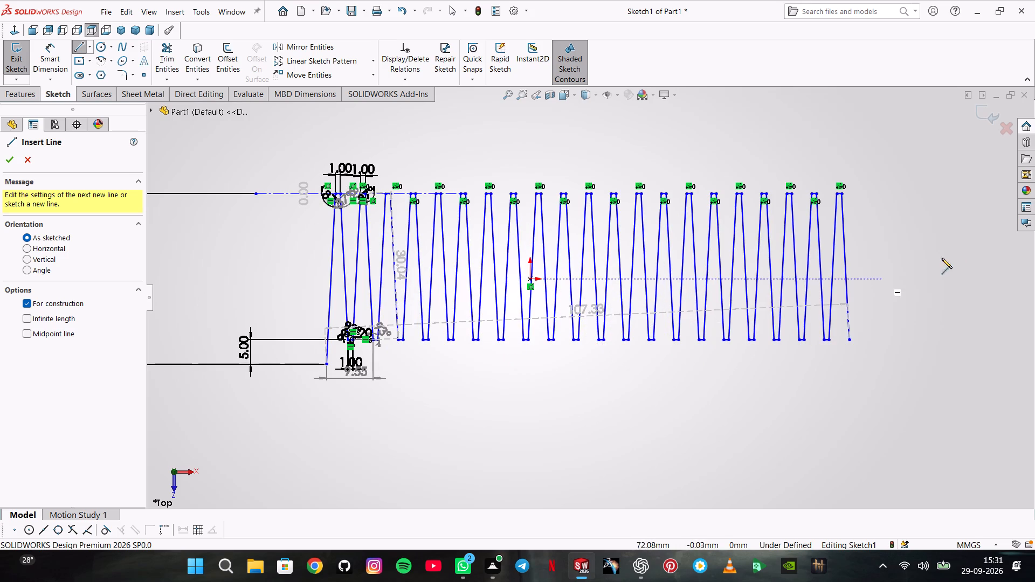
click(924, 147)
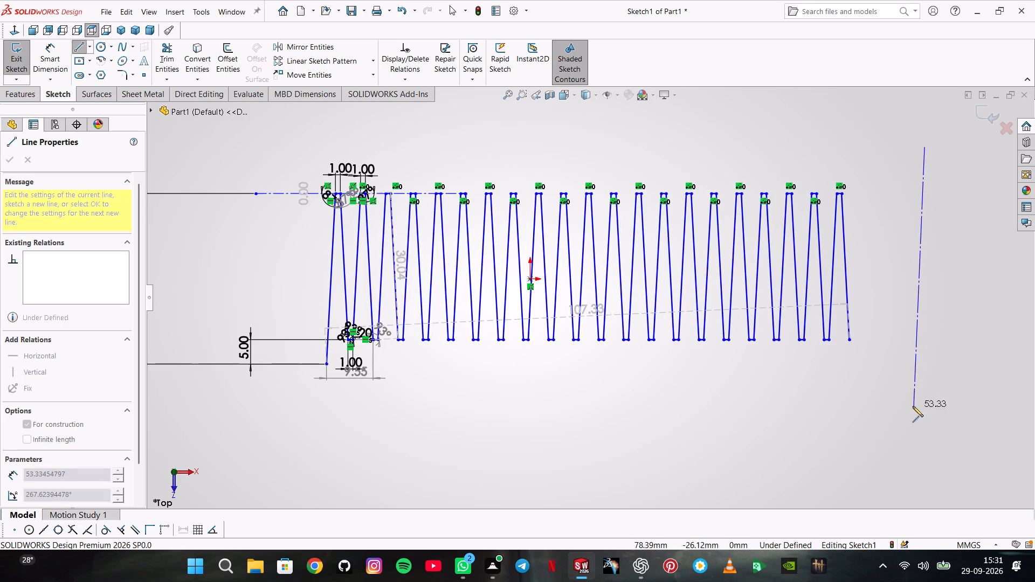
click(924, 414)
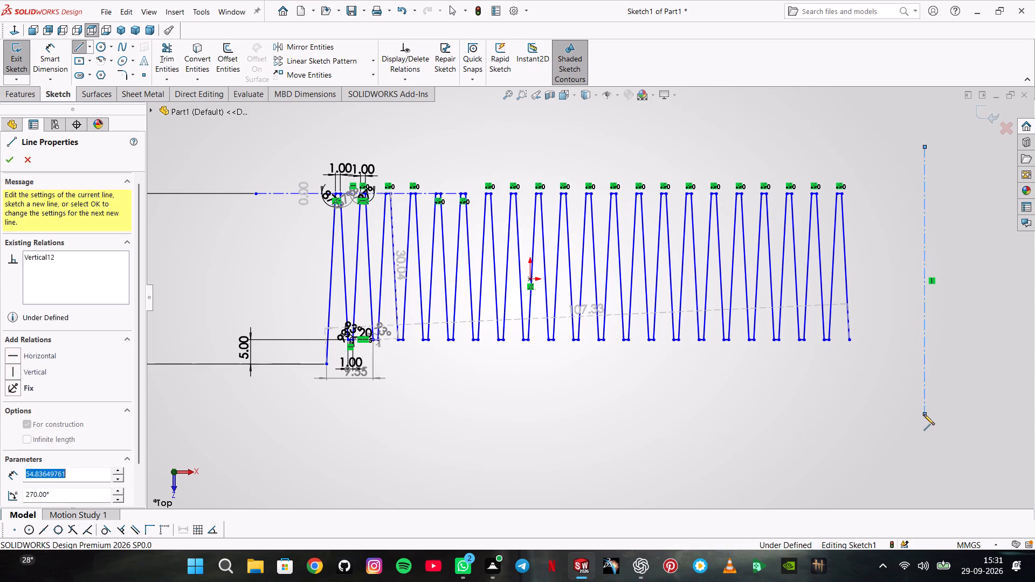
double_click(946, 398)
Dimension the horizontal distance from the zigzag's first lower endpoint to the vertical centerline as 107.21/2-5.14 mm, placing it below the zigzag.
click(50, 51)
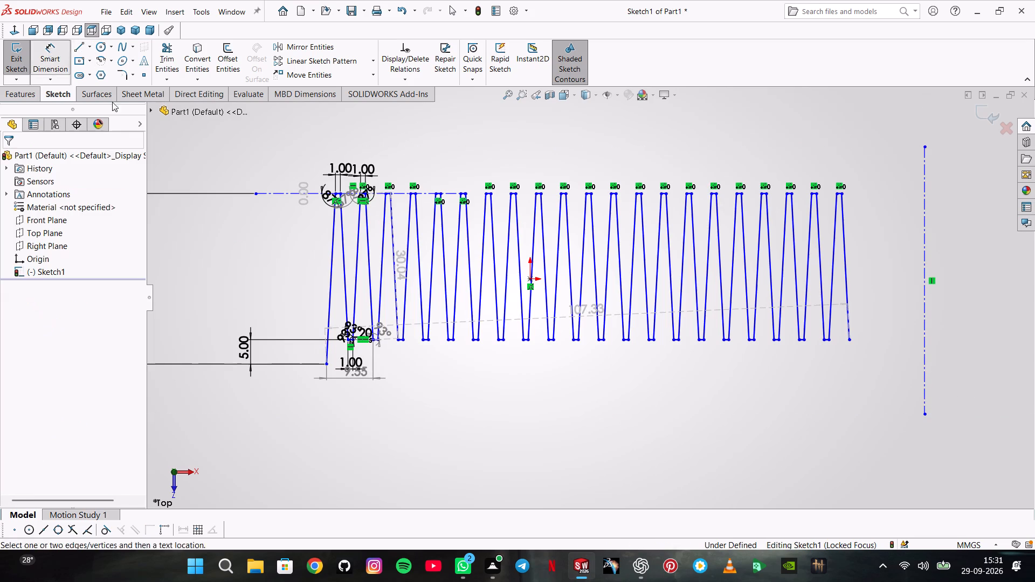
click(326, 363)
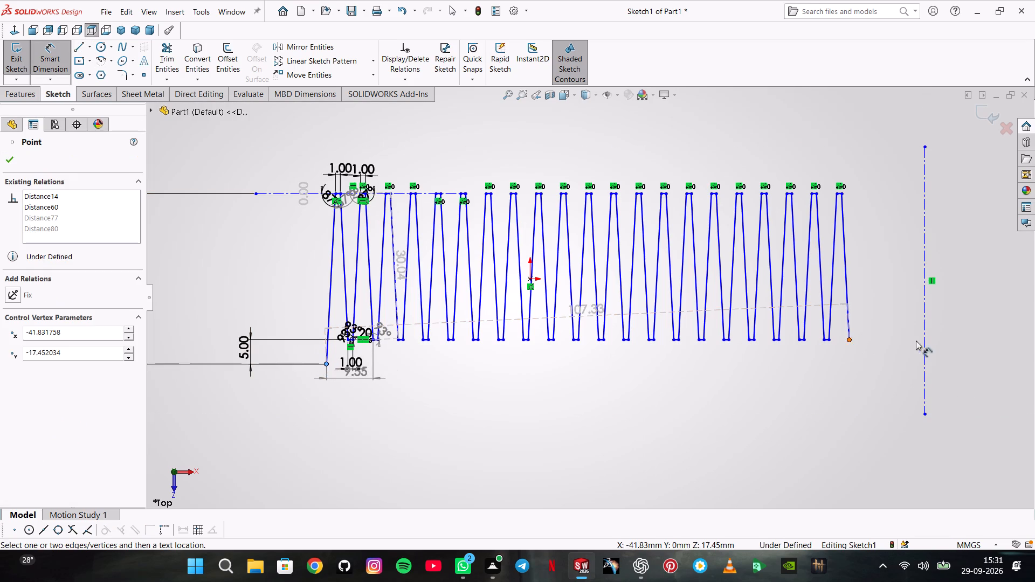
click(926, 347)
click(739, 431)
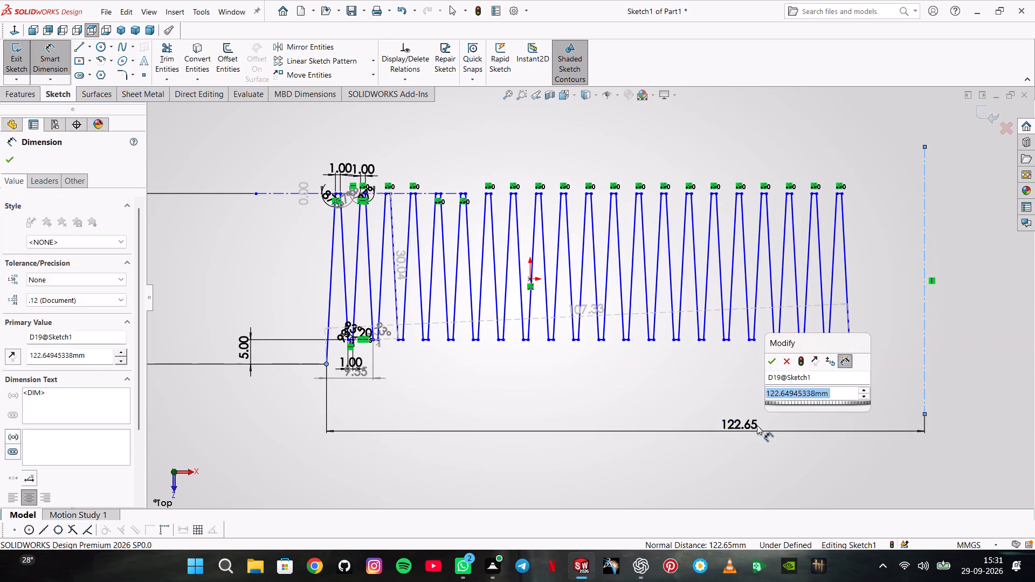
text(107.21)
text(/2-5.14)
key(Return)
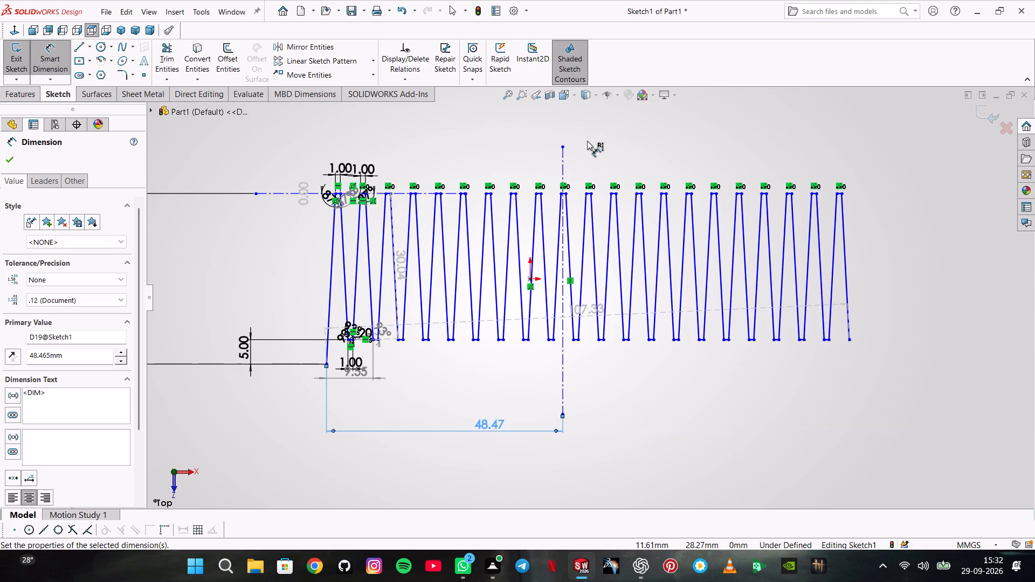
click(10, 156)
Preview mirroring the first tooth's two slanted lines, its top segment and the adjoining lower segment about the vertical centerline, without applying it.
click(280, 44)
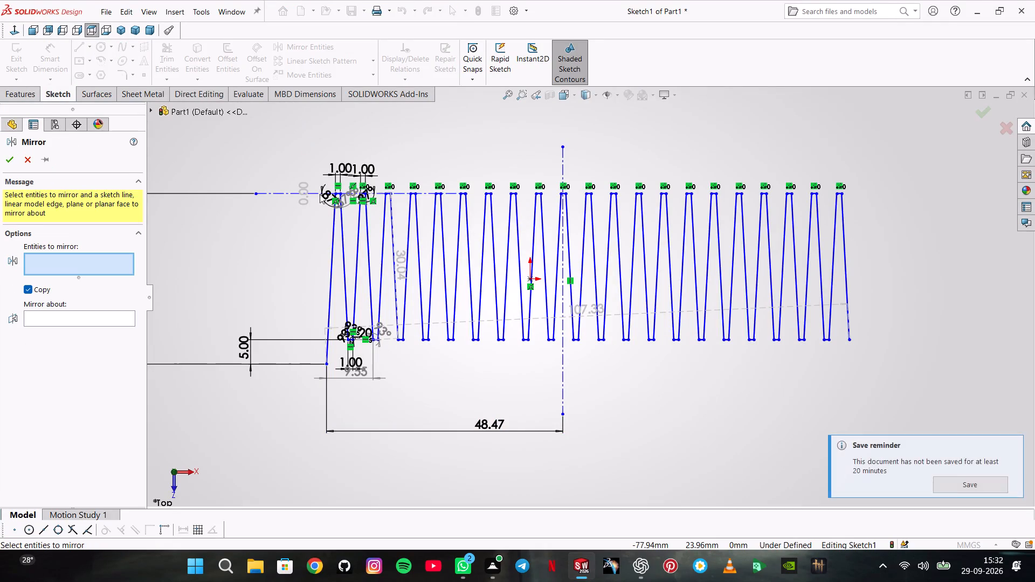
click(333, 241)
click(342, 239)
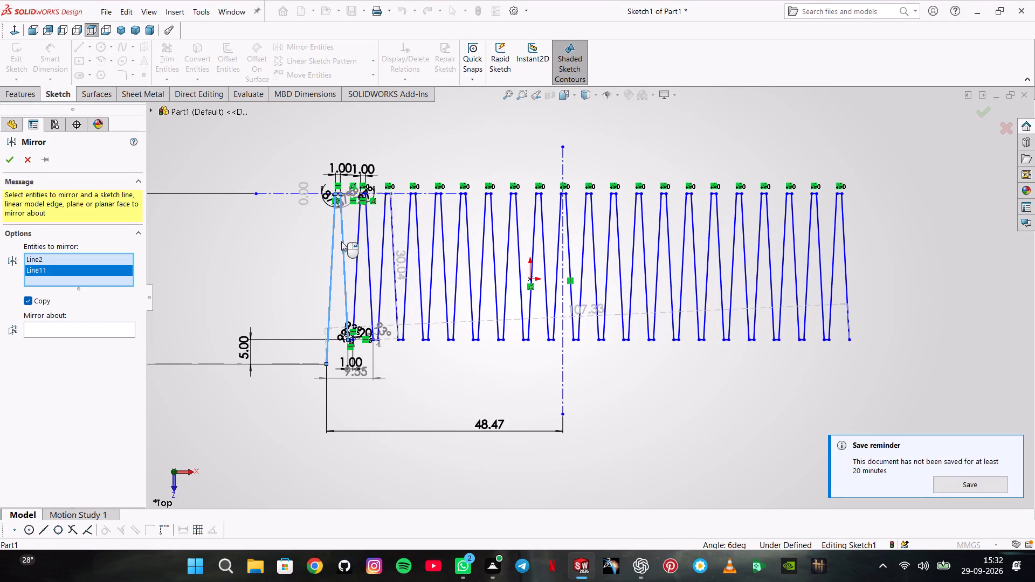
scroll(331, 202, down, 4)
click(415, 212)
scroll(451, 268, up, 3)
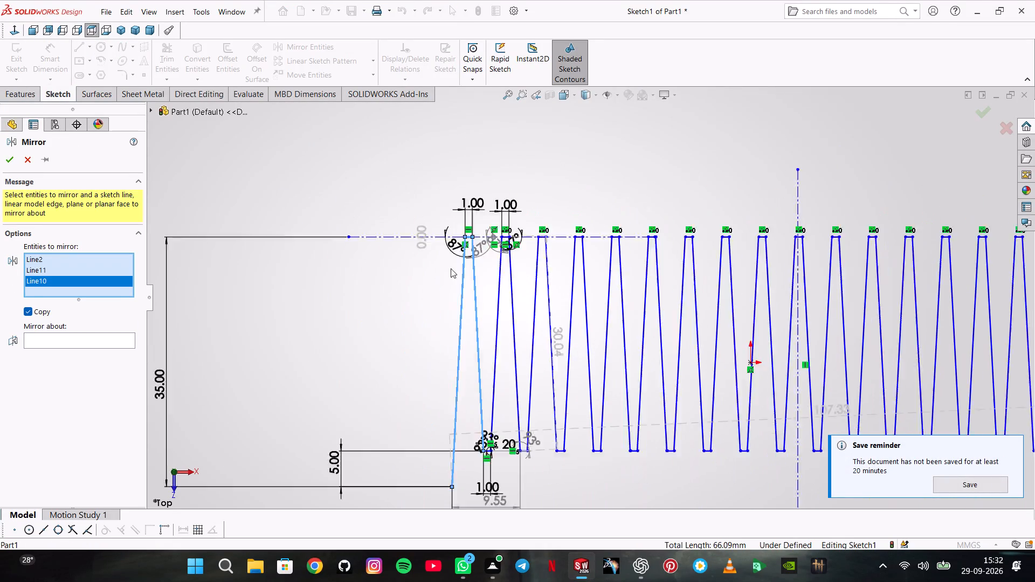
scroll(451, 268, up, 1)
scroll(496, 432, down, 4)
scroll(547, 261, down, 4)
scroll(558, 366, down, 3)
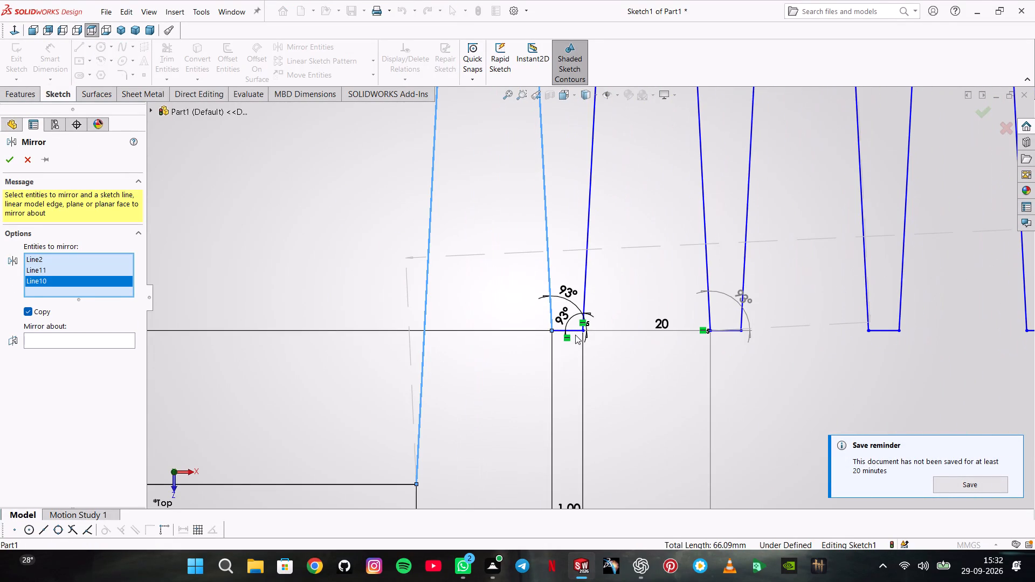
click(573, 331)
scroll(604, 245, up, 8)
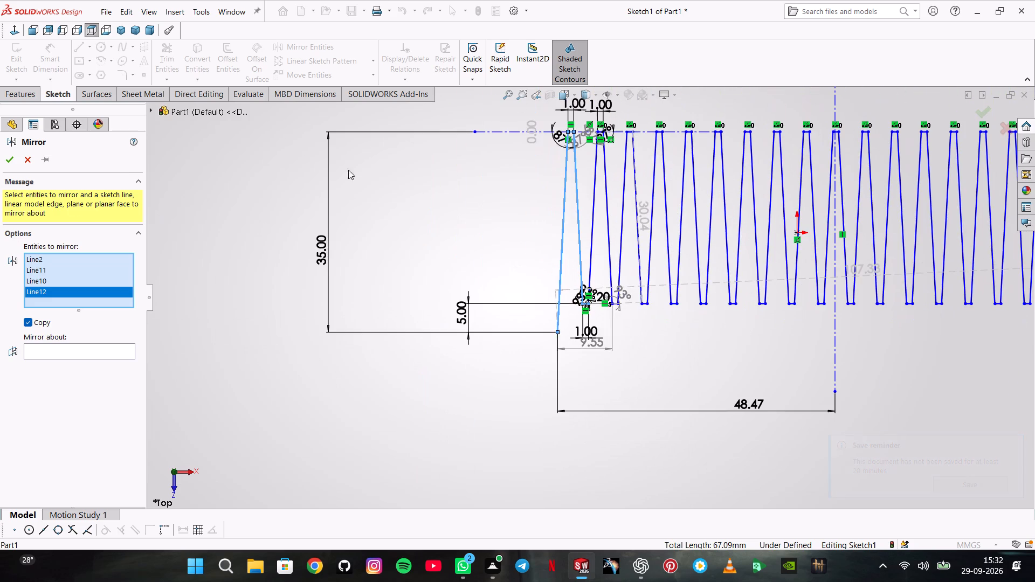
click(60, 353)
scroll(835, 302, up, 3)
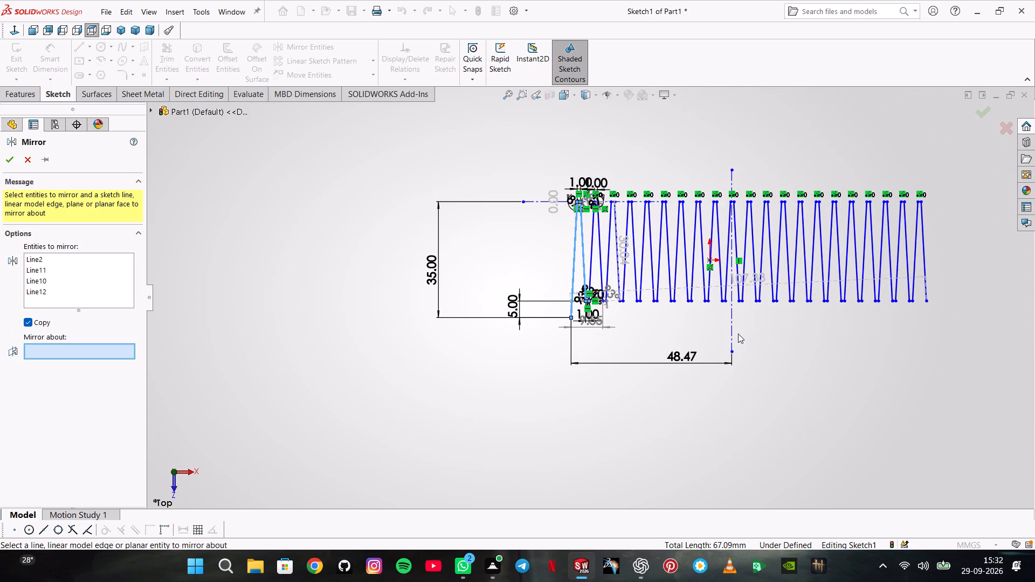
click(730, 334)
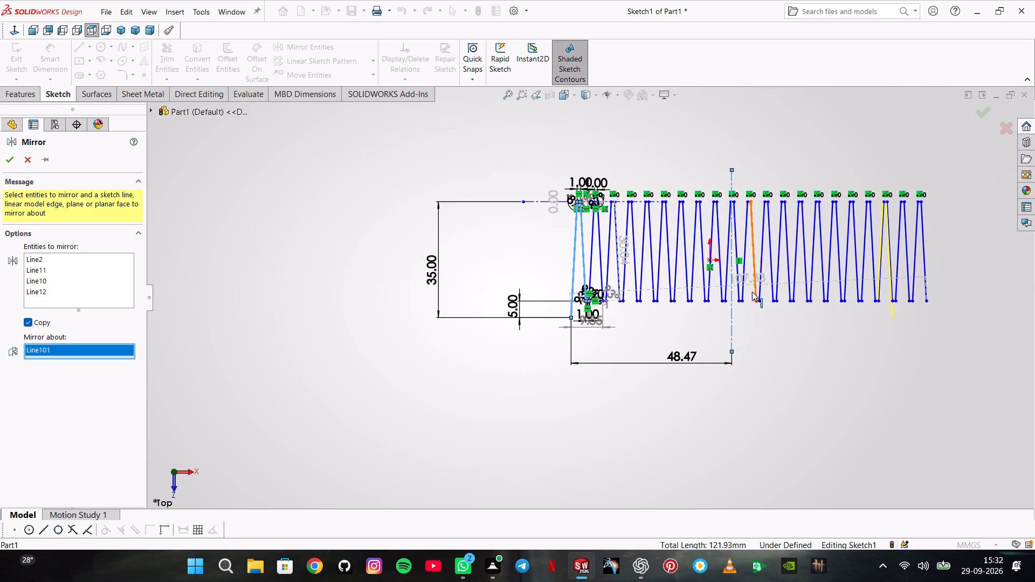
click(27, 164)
Set the horizontal distance from the zigzag's first lower endpoint to the vertical centerline to 107.21/2 mm.
double_click(676, 352)
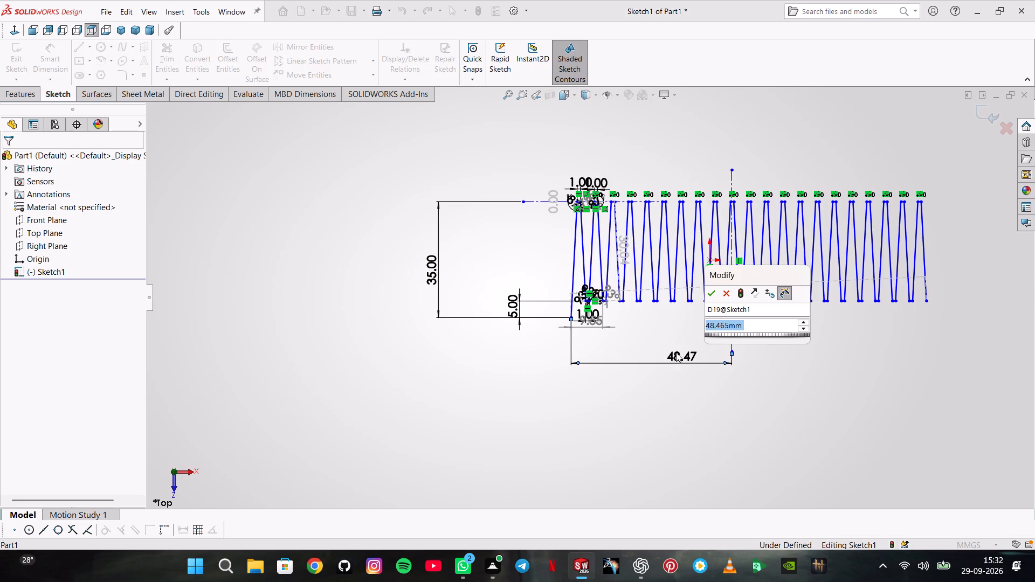
text(10)
text(7/)
key(BackSpace)
text(.21/0)
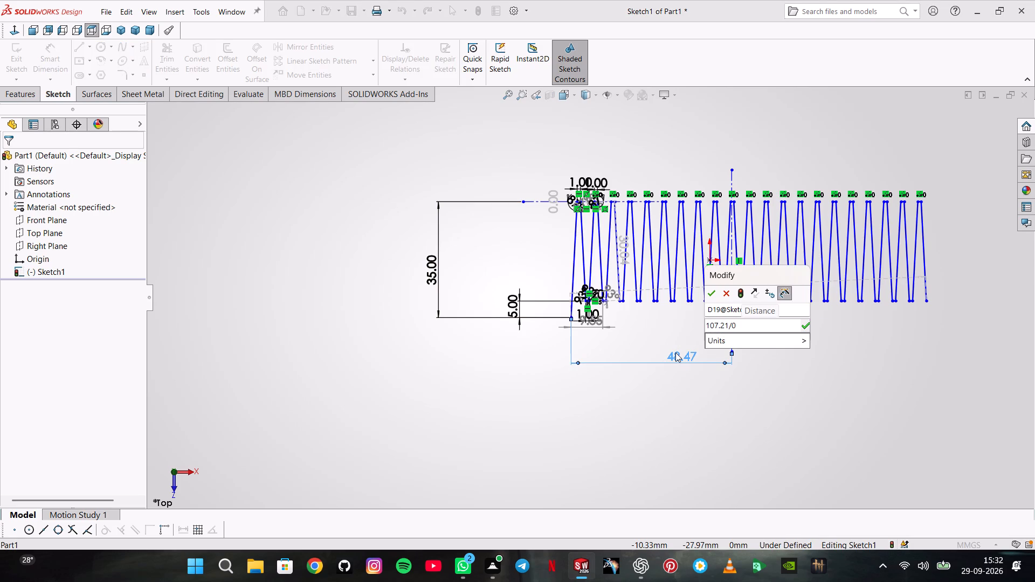
key(BackSpace)
key(2)
key(Return)
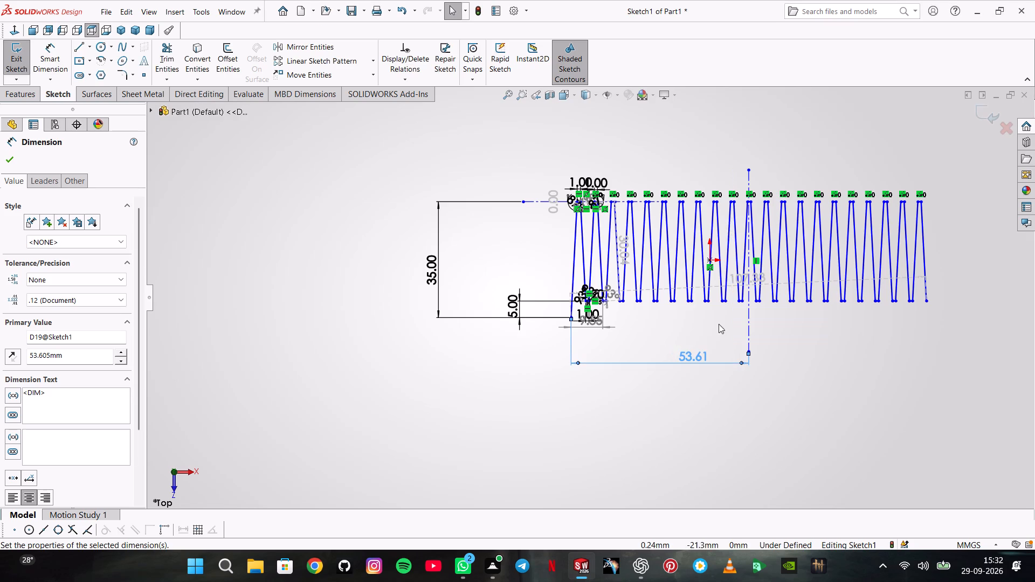
click(6, 157)
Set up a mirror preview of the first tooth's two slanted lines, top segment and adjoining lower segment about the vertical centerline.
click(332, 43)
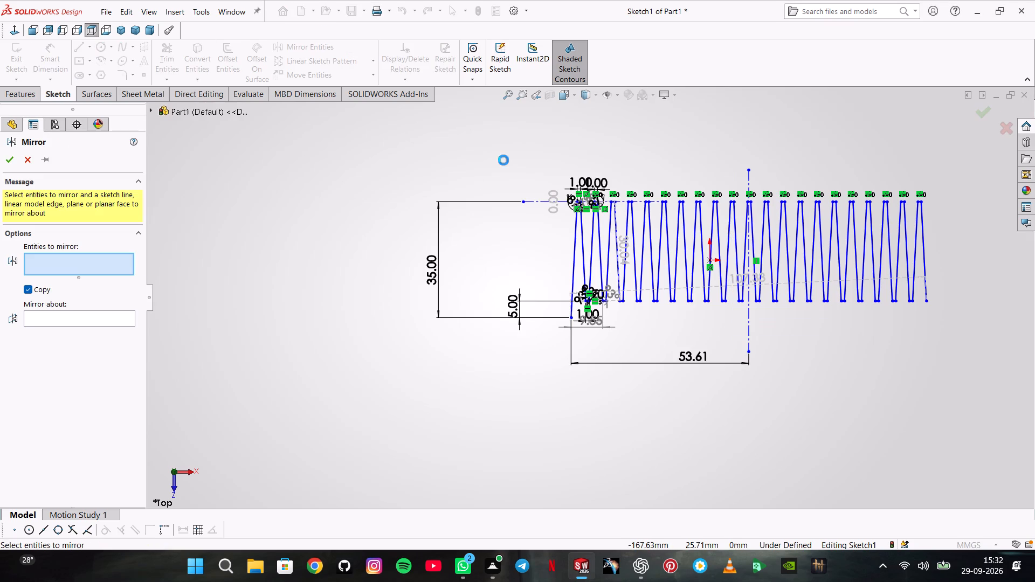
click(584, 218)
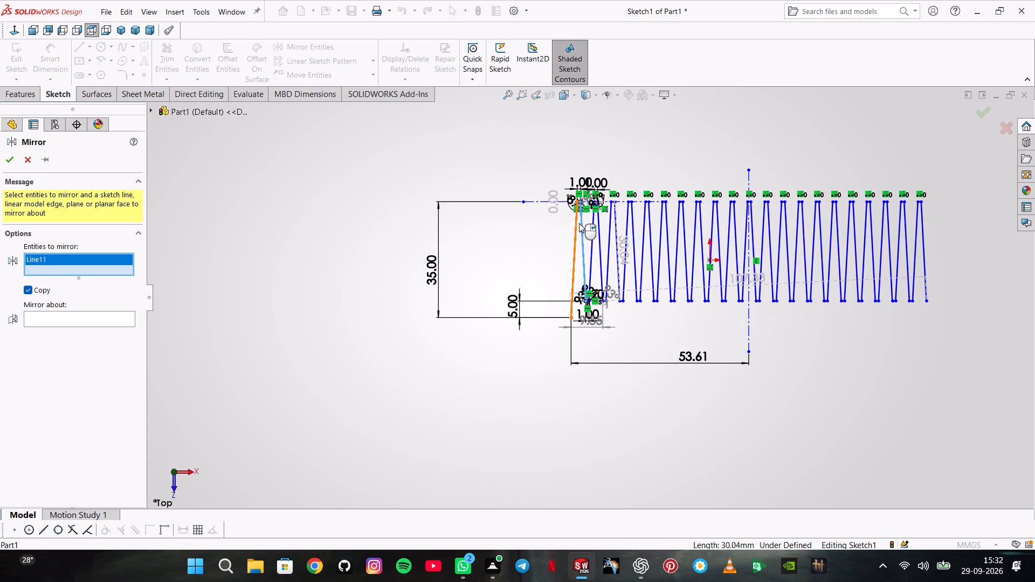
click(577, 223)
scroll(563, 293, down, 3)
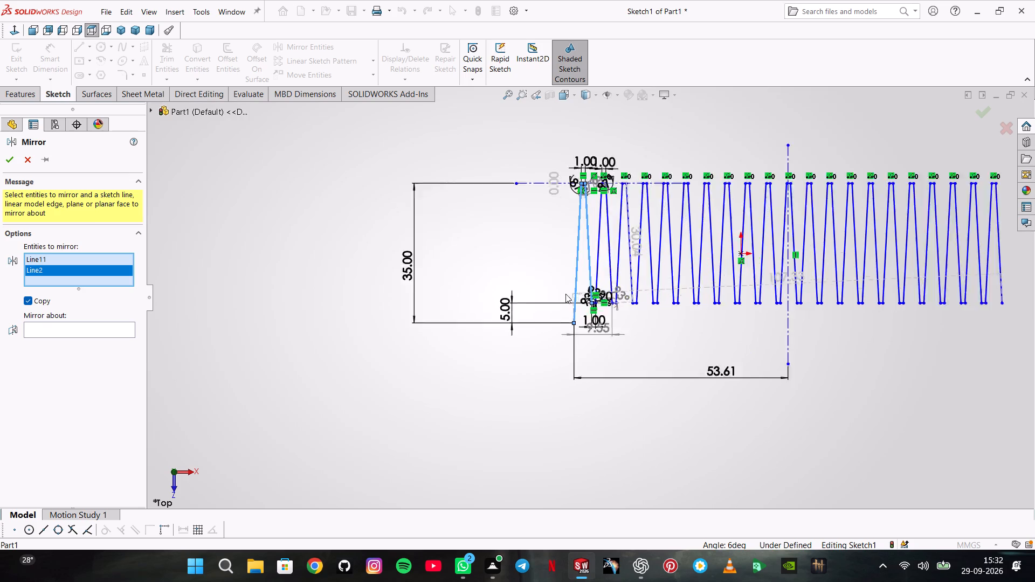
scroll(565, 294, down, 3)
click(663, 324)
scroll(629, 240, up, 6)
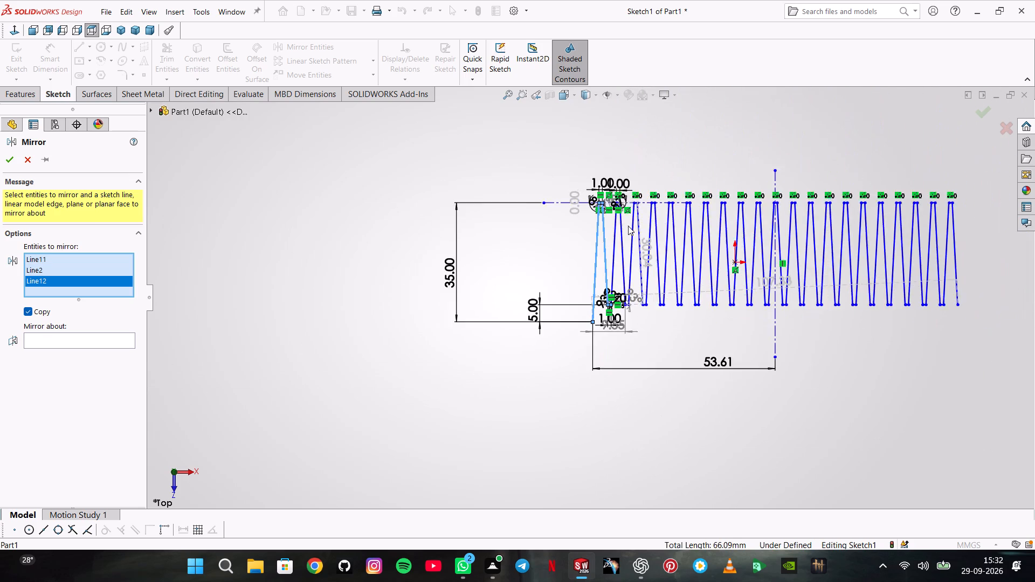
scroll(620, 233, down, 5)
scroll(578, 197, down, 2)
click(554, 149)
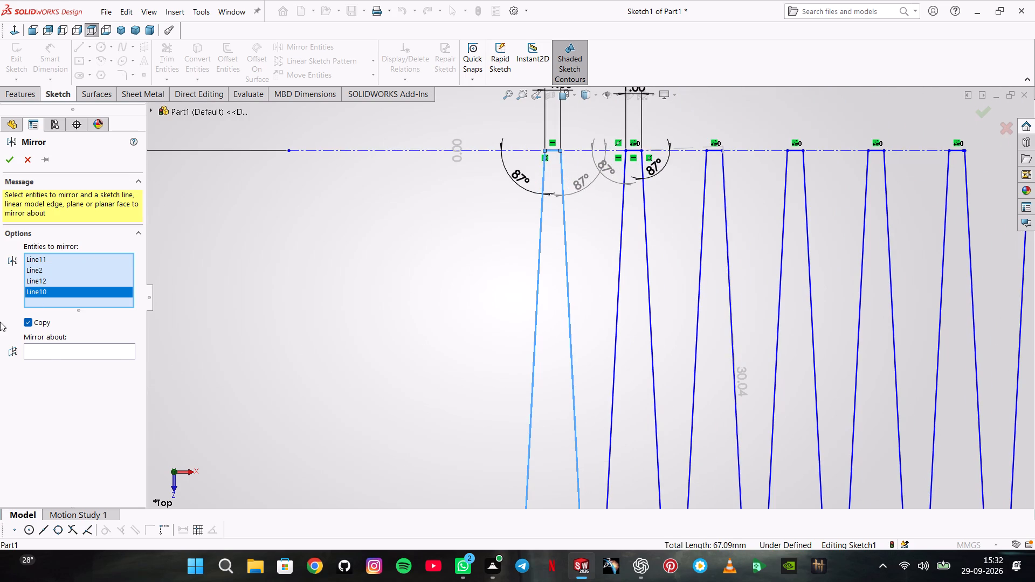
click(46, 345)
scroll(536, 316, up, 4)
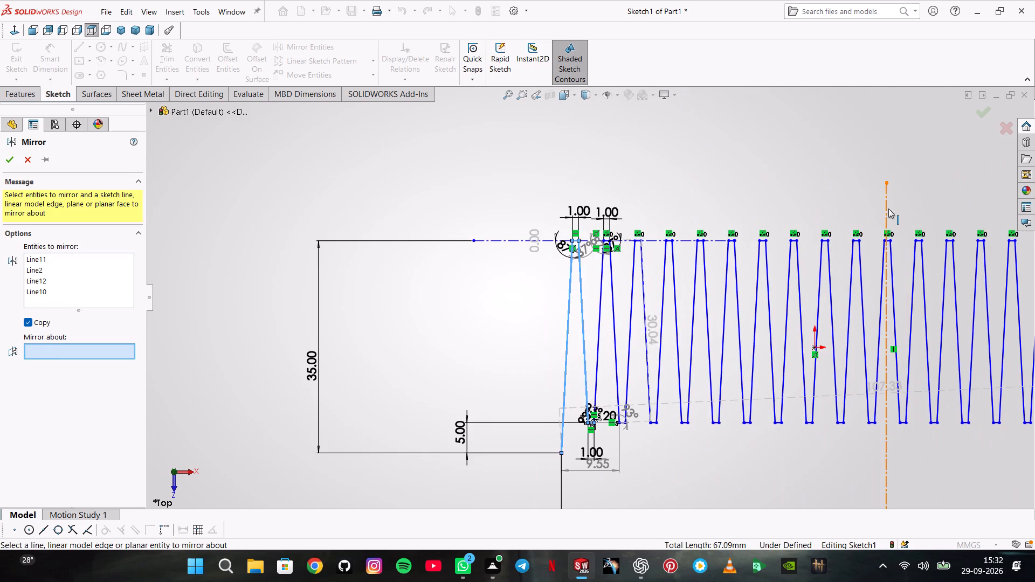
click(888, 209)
Examine how the mirror preview aligns with the zigzag's last tooth and lower segments, and cancel the mirror.
scroll(920, 213, up, 3)
scroll(963, 314, down, 5)
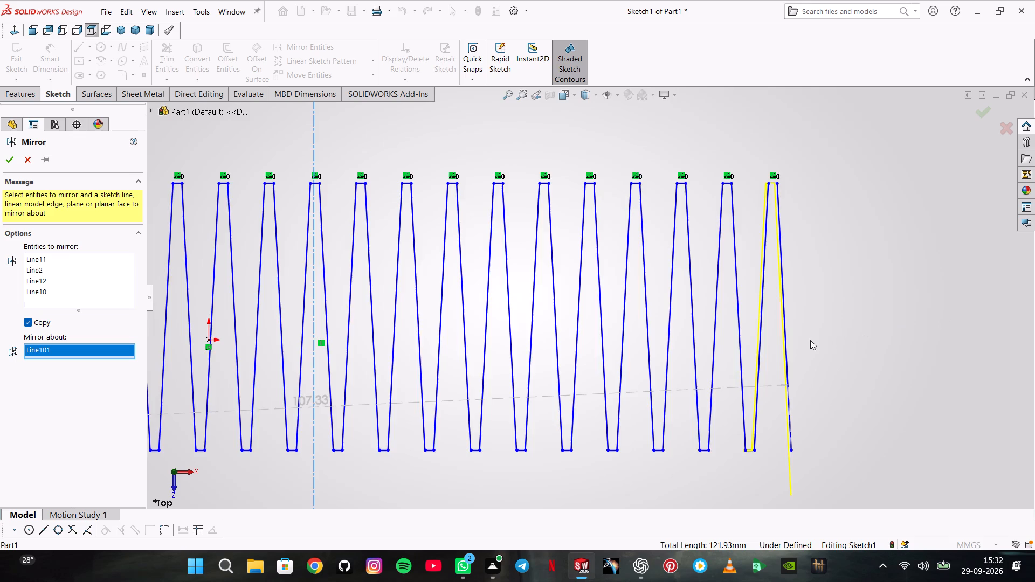
scroll(803, 343, down, 5)
scroll(768, 341, up, 5)
scroll(623, 352, down, 5)
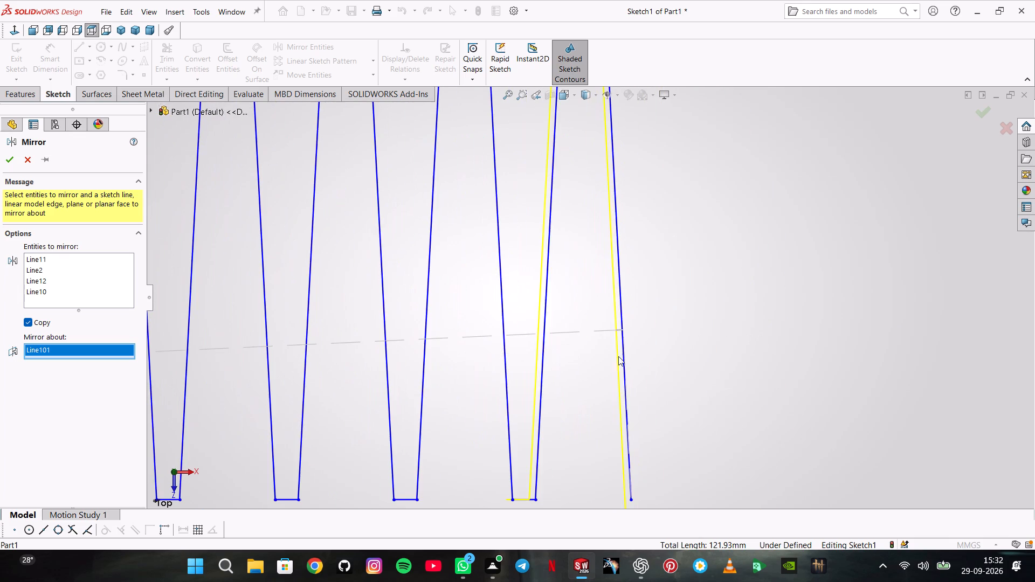
scroll(512, 476, down, 1)
scroll(472, 472, up, 2)
scroll(475, 467, down, 5)
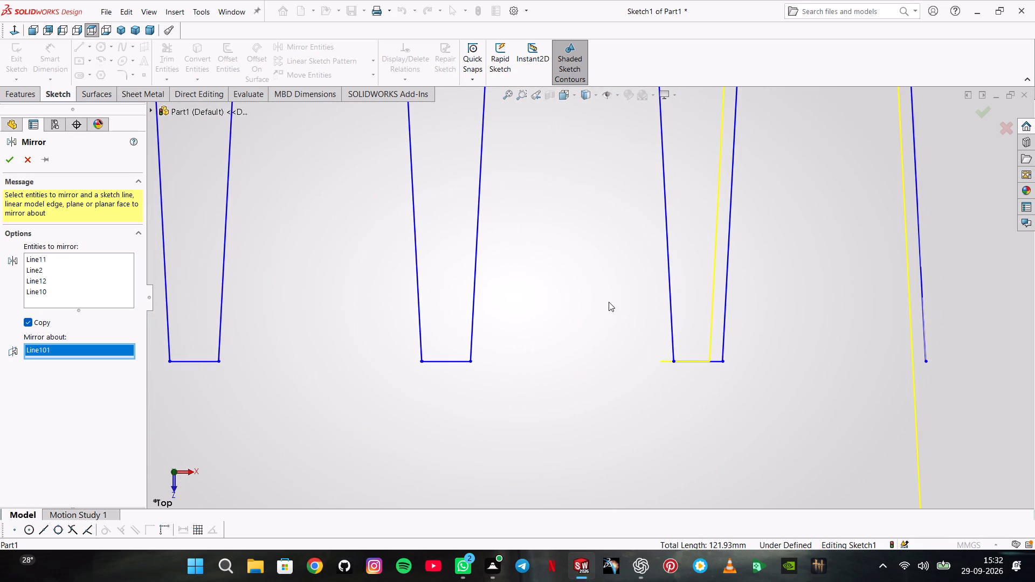
scroll(609, 302, up, 3)
scroll(558, 300, up, 8)
scroll(277, 320, up, 2)
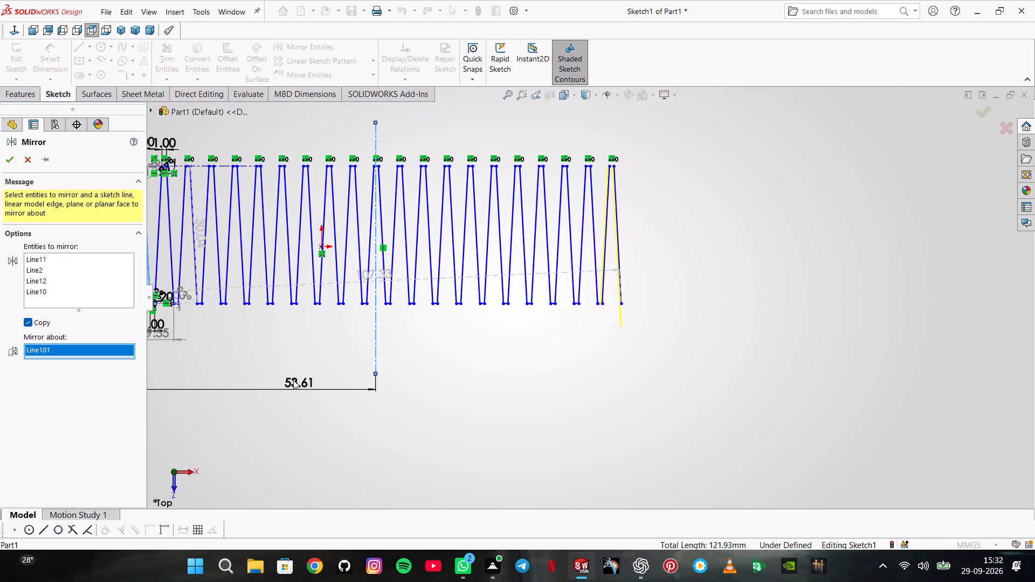
double_click(293, 380)
key(Escape)
Set the horizontal distance from the zigzag's first lower endpoint to the vertical centerline to +0.14 mm.
double_click(298, 382)
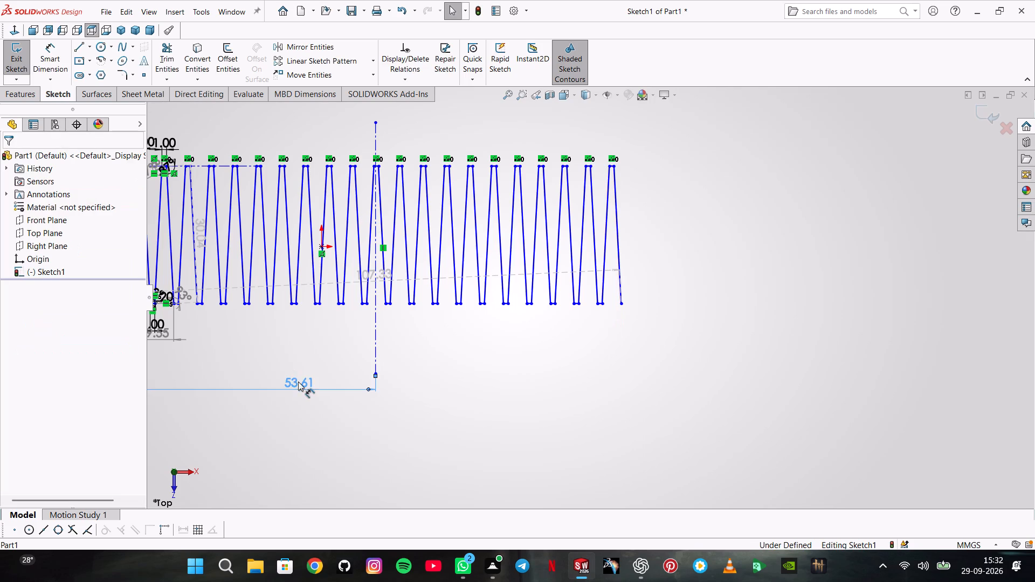
key(plus)
text(0.)
text(14)
key(Return)
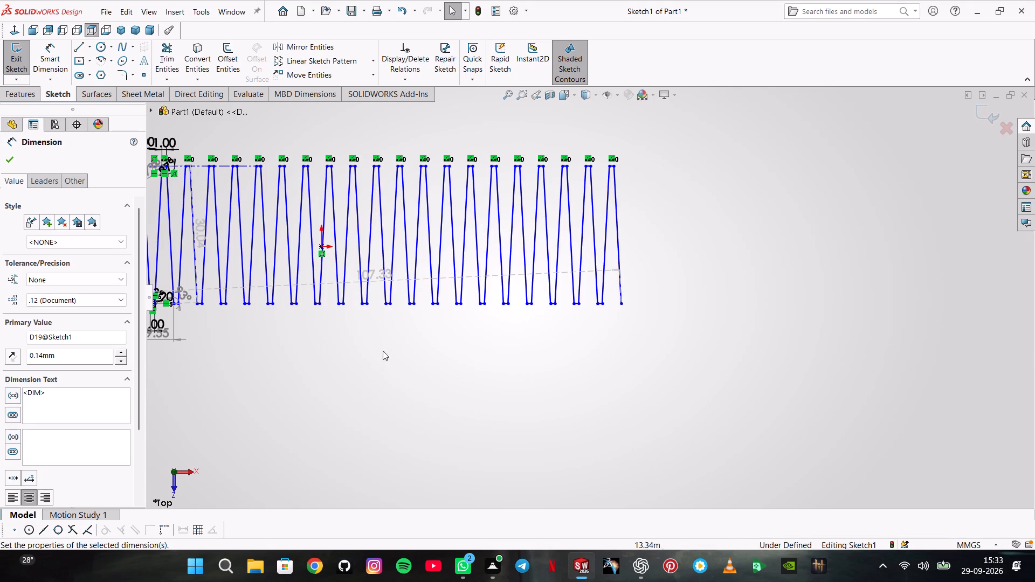
Undo the last change to the horizontal distance between the zigzag's first lower endpoint and the vertical centerline.
scroll(374, 326, up, 3)
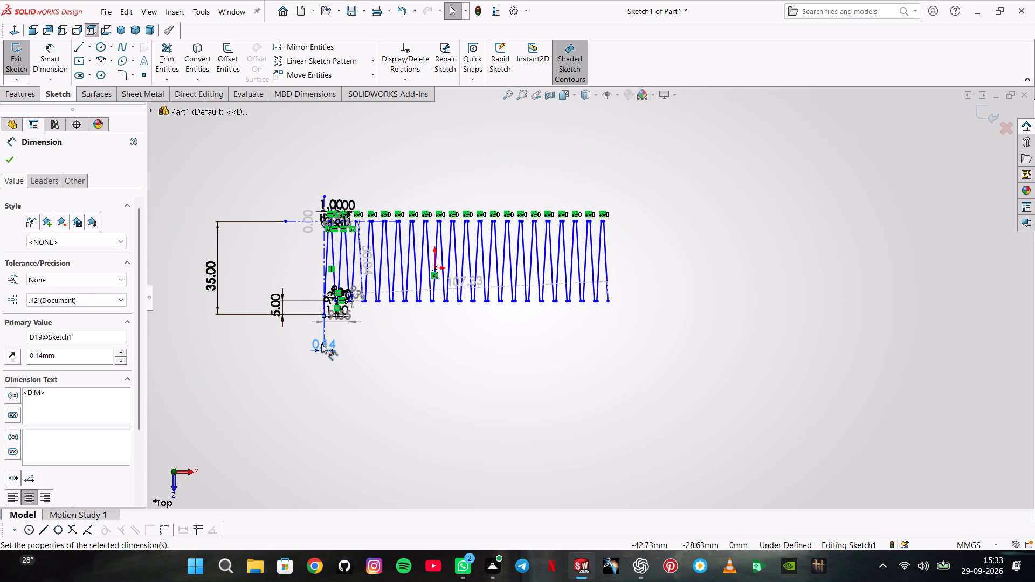
double_click(313, 342)
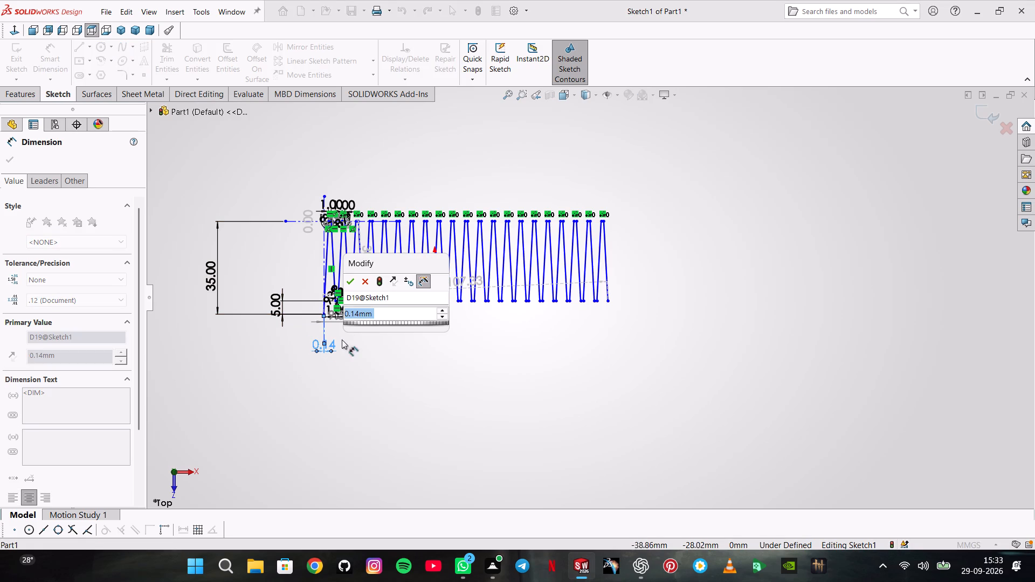
key(Escape)
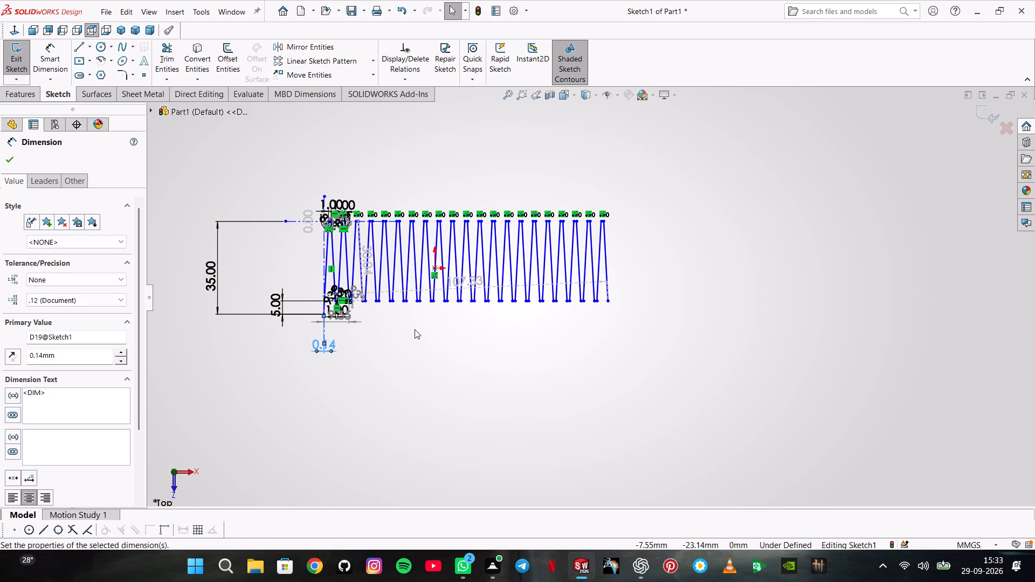
key(ctrl+z)
key(ctrl+z)
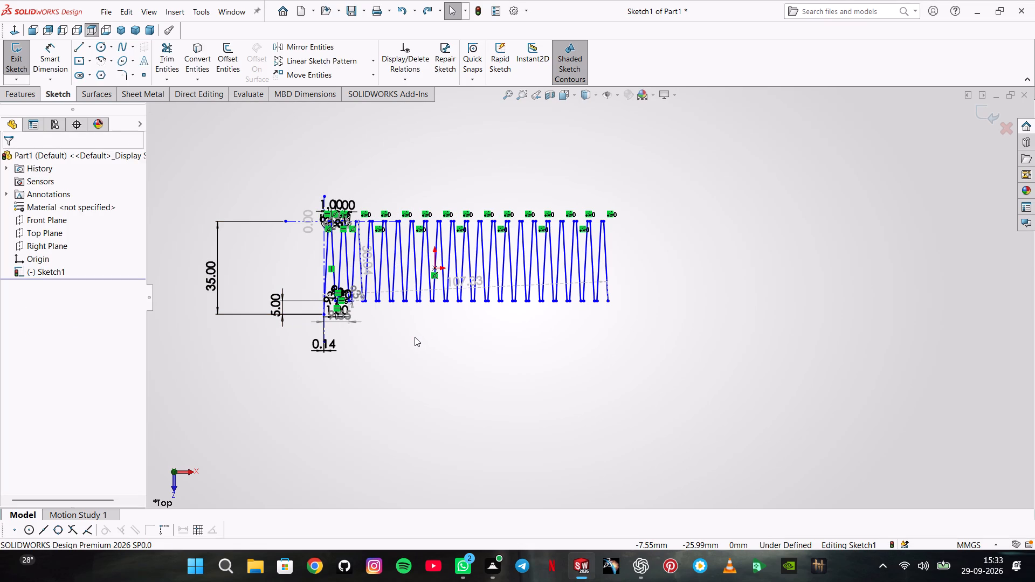
key(ctrl+z)
Set the horizontal distance from the zigzag's first lower endpoint to the vertical centerline to 53.605+0.14 mm.
double_click(418, 345)
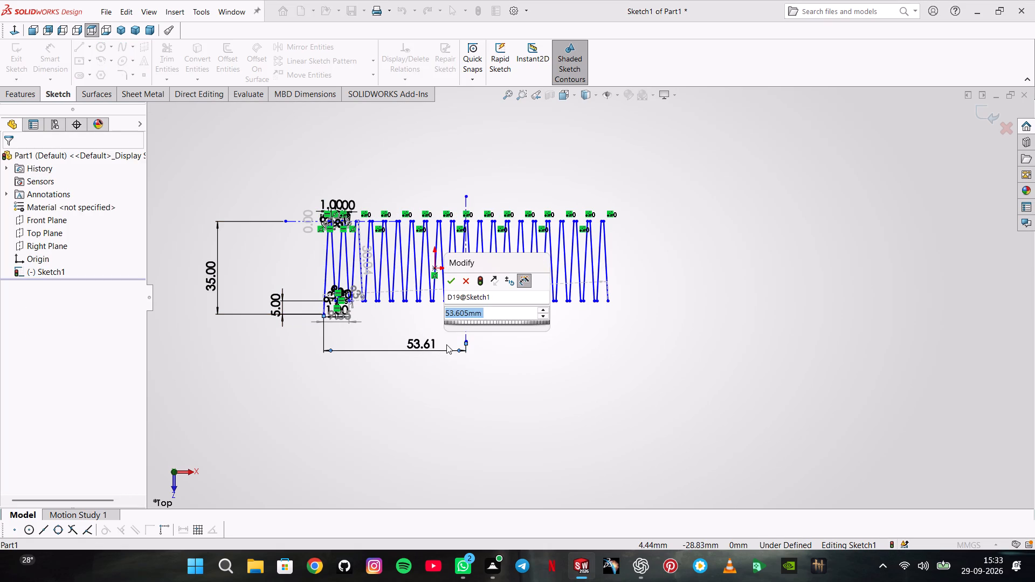
key(Right)
key(plus)
text(0.14)
key(Return)
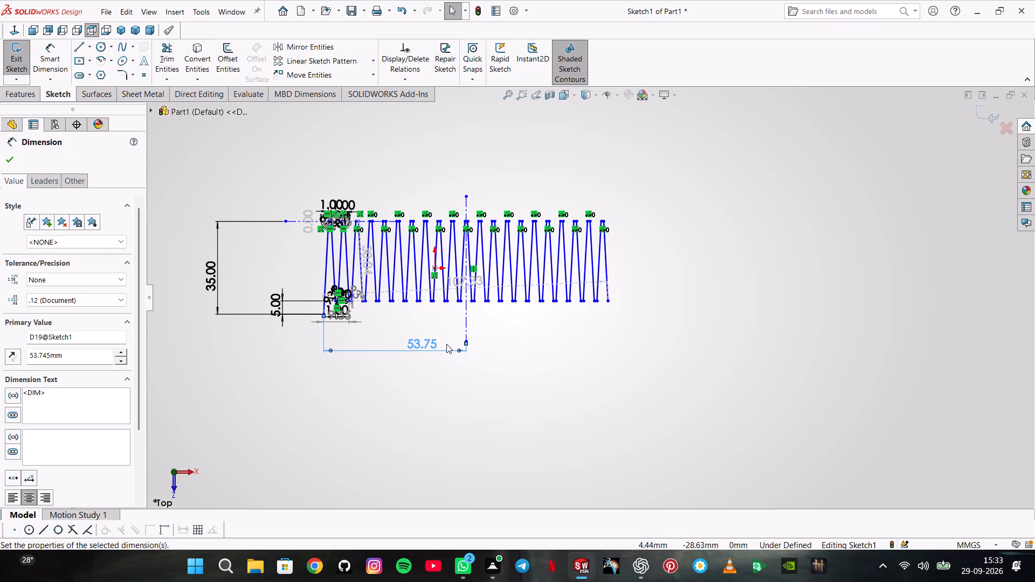
click(11, 164)
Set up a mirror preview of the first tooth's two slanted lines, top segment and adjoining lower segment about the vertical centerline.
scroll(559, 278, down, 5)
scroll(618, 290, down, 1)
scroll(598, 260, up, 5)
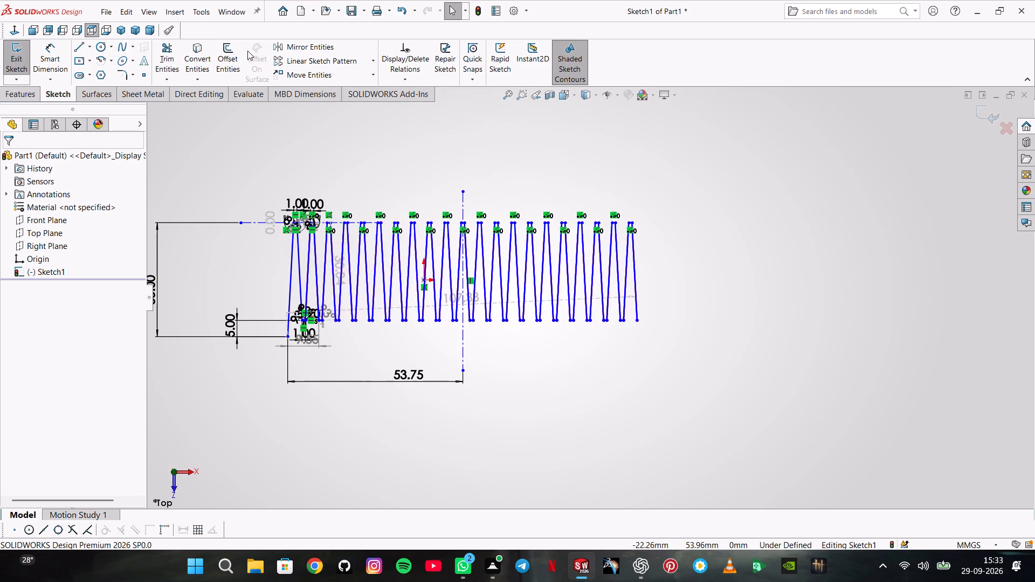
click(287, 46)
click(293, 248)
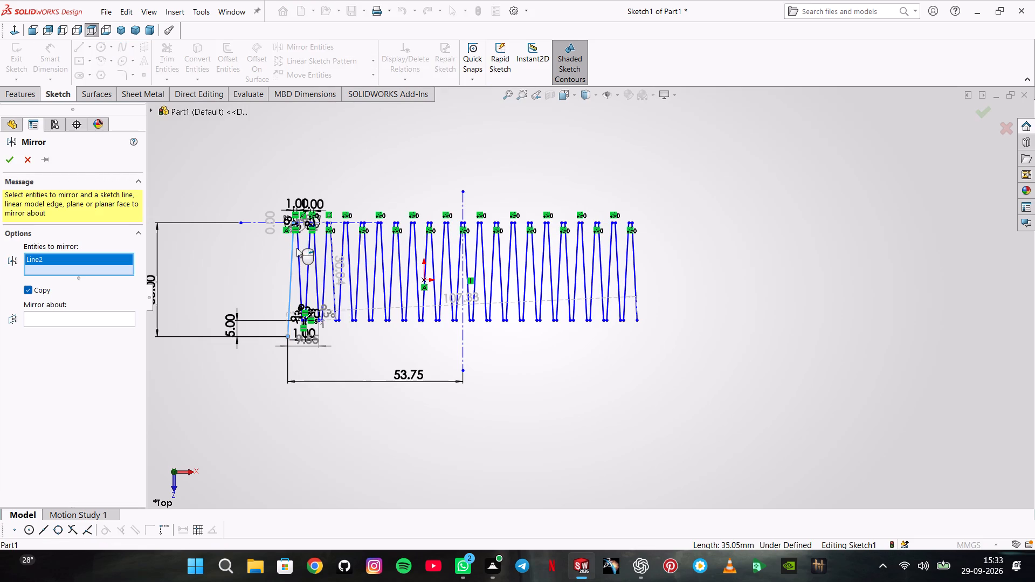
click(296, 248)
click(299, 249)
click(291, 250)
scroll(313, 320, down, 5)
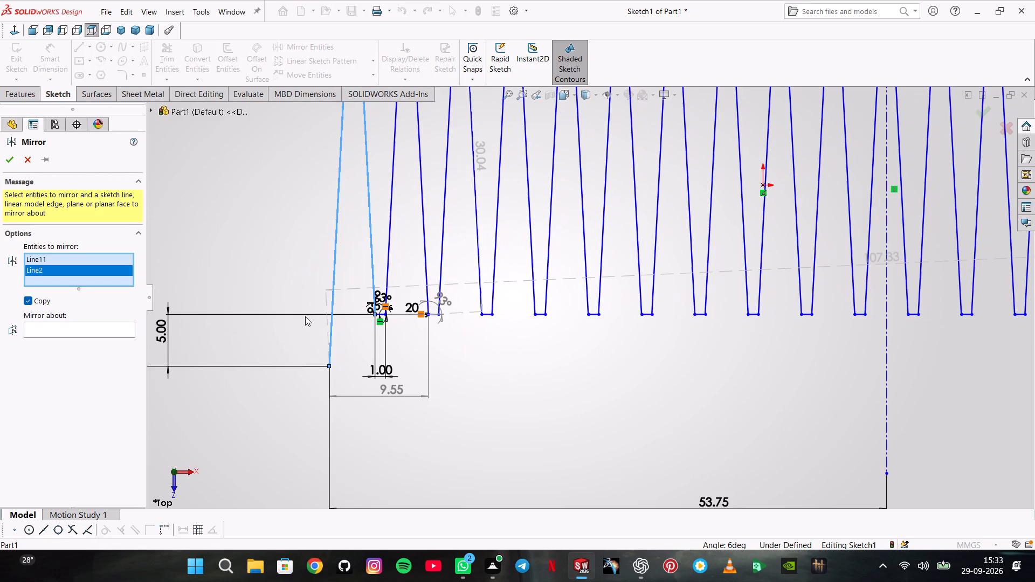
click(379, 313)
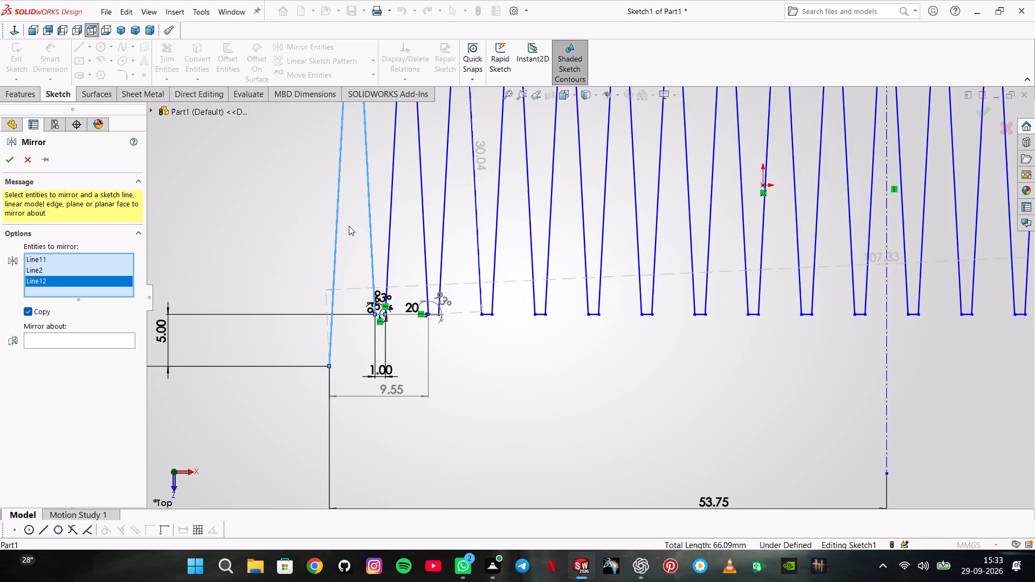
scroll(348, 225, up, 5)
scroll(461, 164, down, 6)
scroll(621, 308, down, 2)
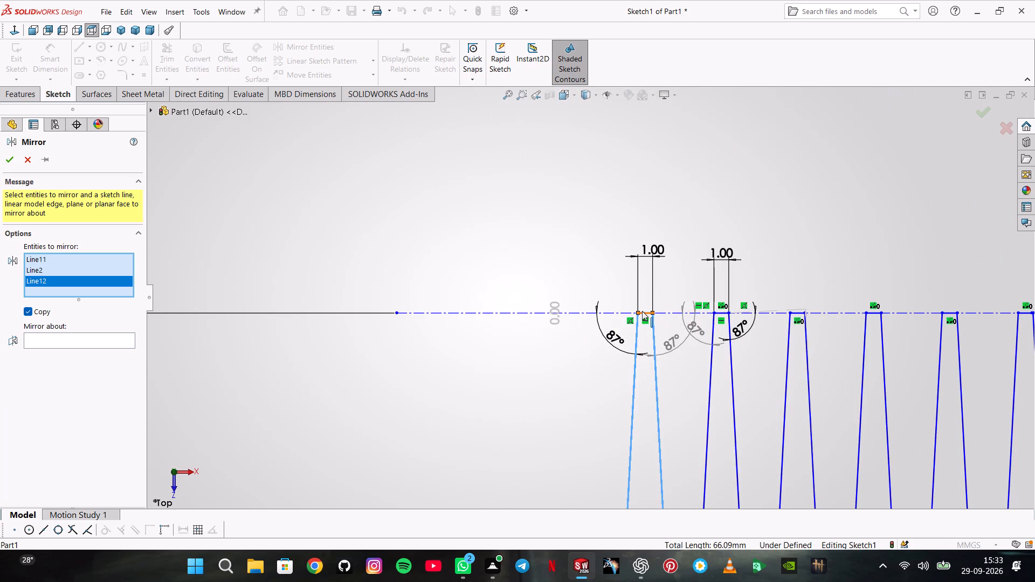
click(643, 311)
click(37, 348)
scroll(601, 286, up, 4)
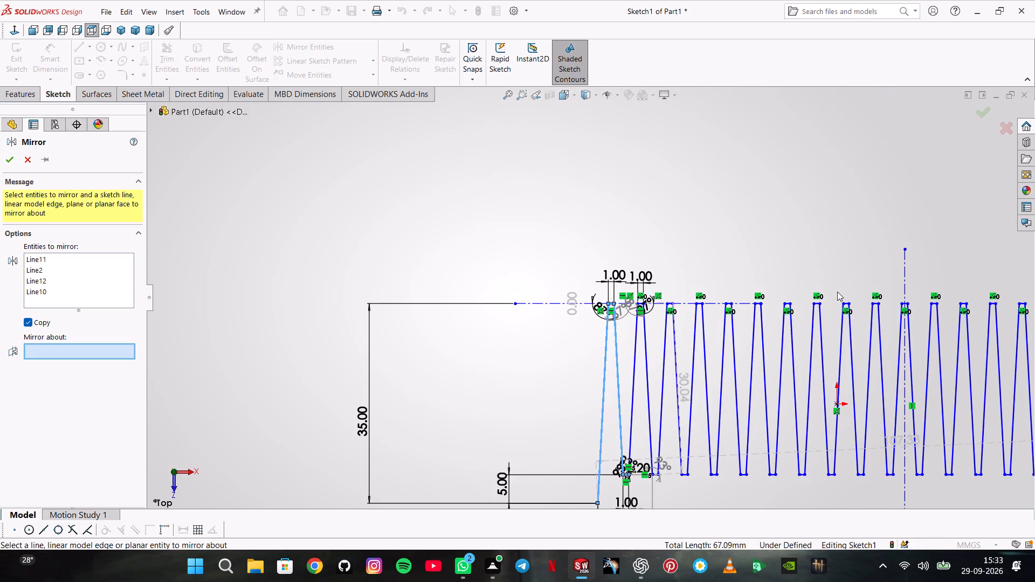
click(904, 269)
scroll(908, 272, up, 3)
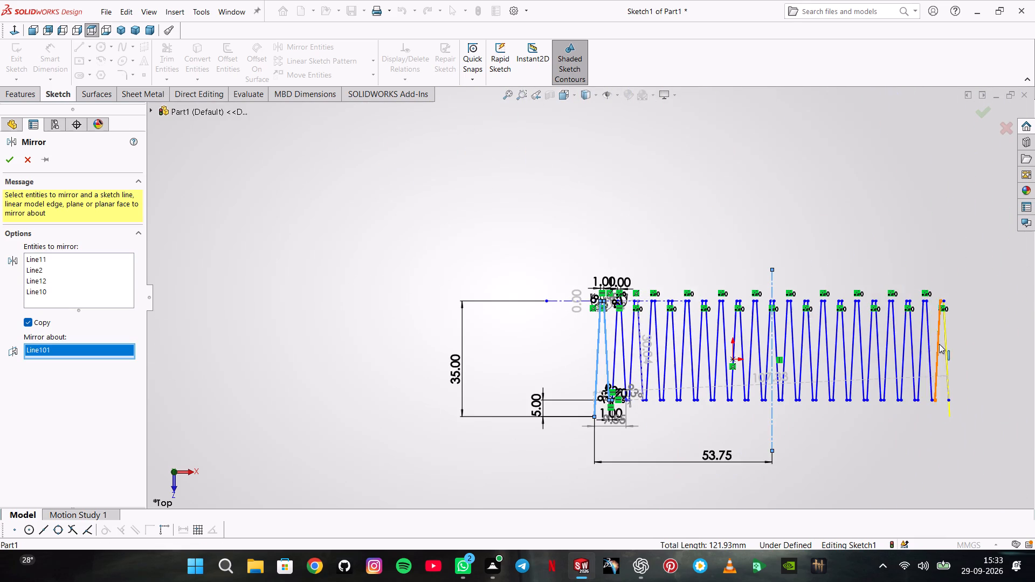
Examine how the mirror preview aligns with the zigzag's last tooth at its lower and top segments, and cancel the mirror.
scroll(939, 344, down, 6)
scroll(801, 413, up, 4)
scroll(700, 408, down, 6)
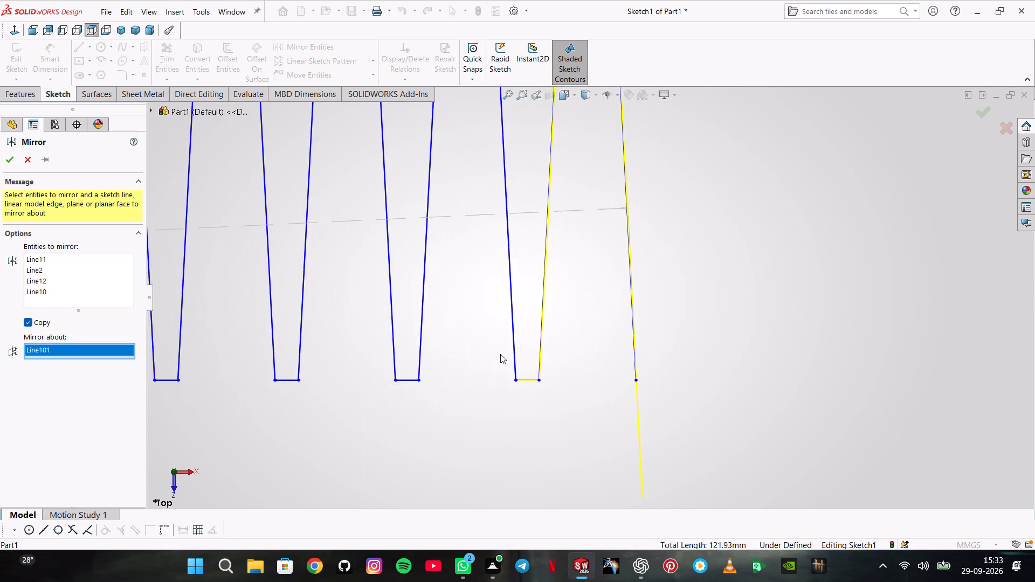
scroll(500, 355, down, 4)
scroll(561, 329, up, 5)
scroll(652, 233, up, 4)
scroll(548, 204, up, 2)
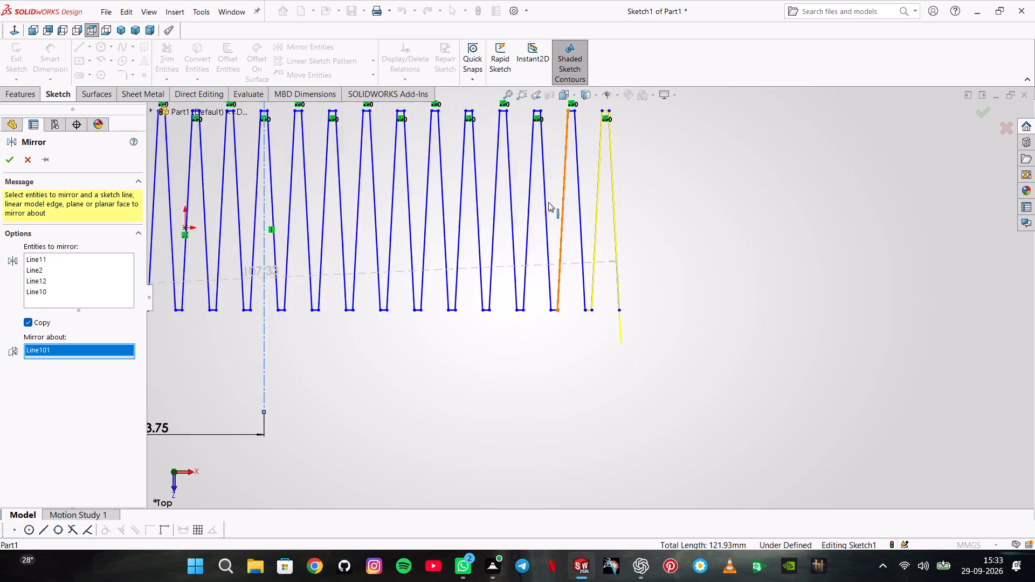
scroll(548, 202, up, 1)
scroll(592, 155, down, 5)
scroll(647, 195, down, 2)
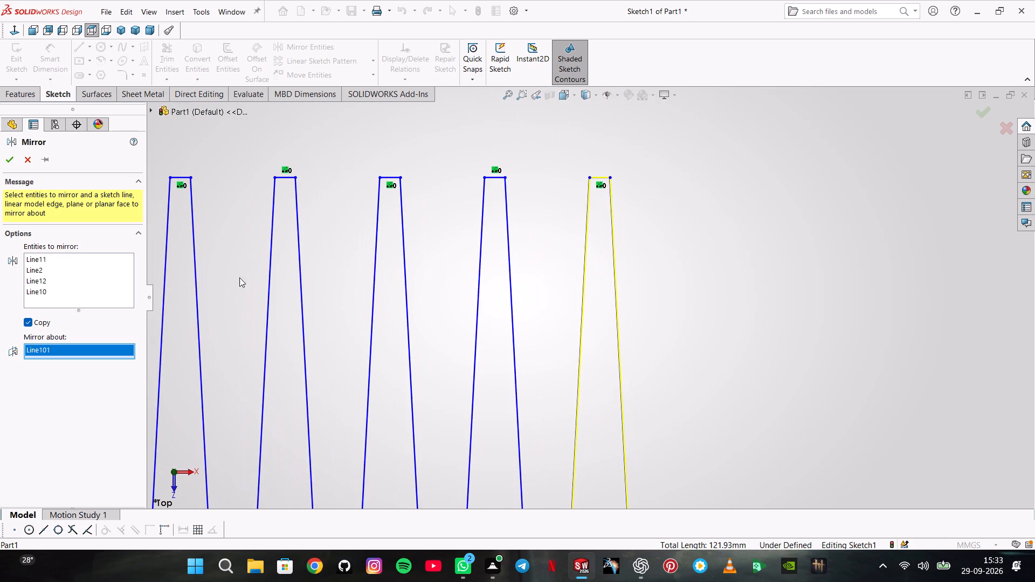
scroll(239, 278, up, 3)
click(24, 157)
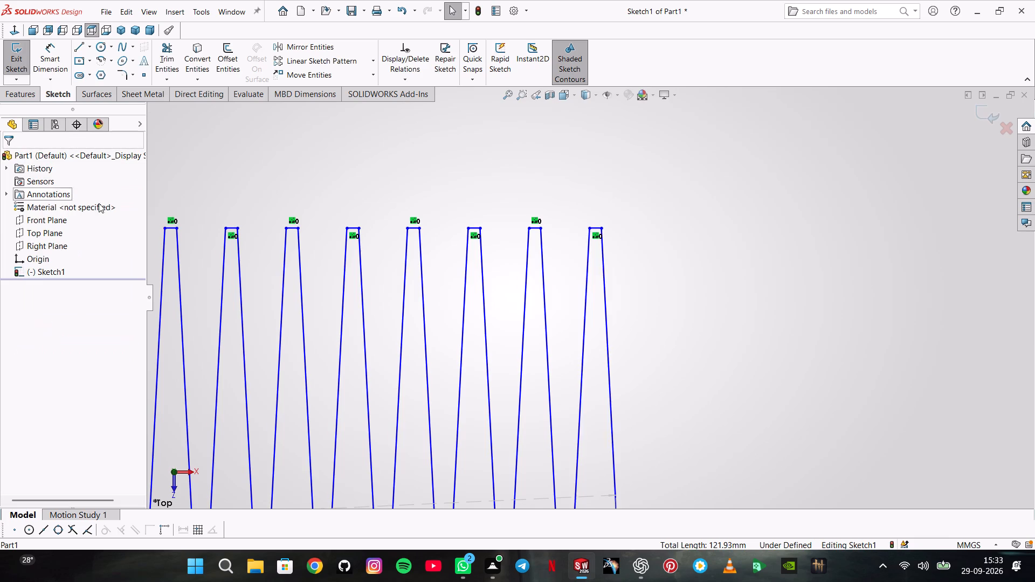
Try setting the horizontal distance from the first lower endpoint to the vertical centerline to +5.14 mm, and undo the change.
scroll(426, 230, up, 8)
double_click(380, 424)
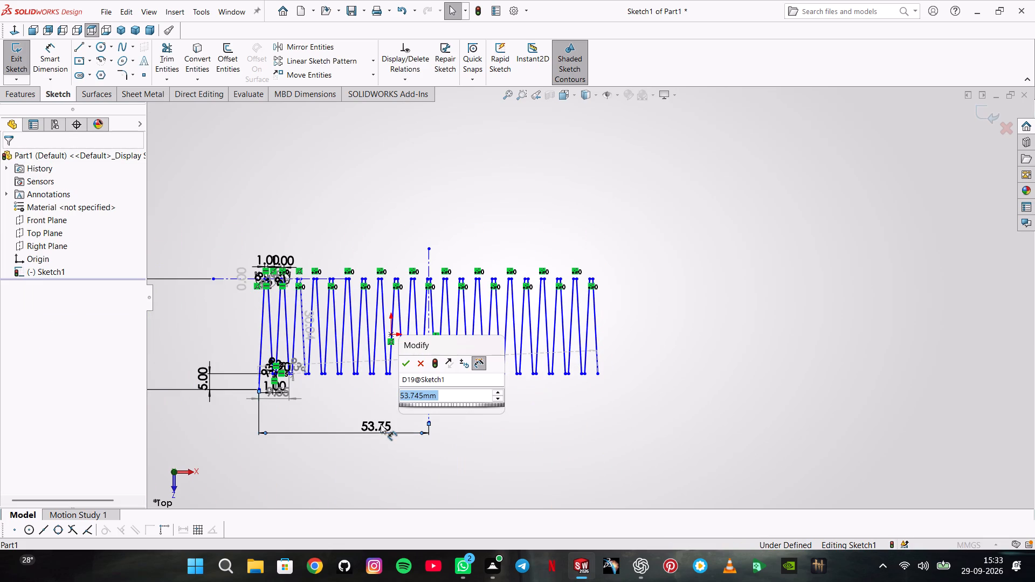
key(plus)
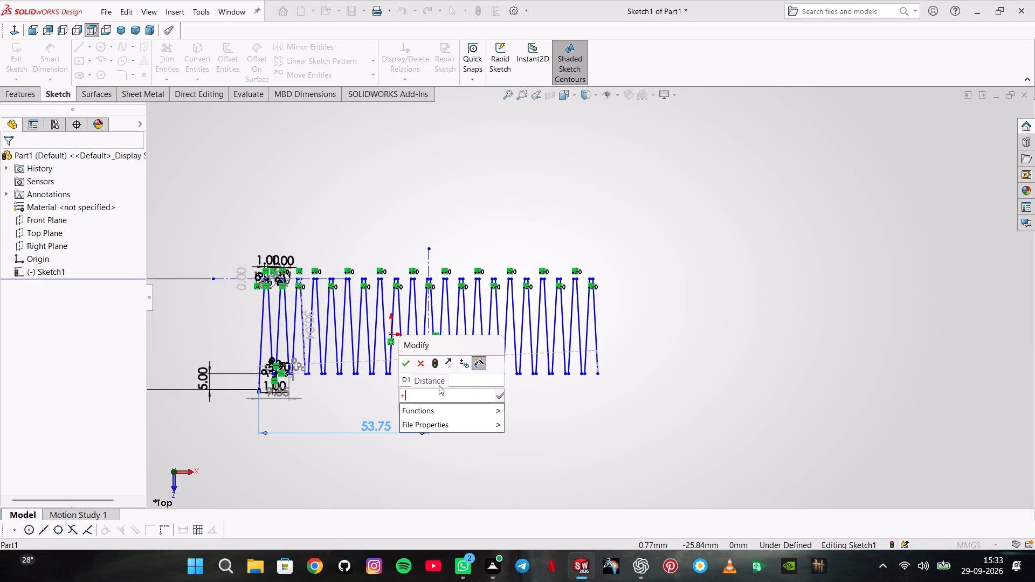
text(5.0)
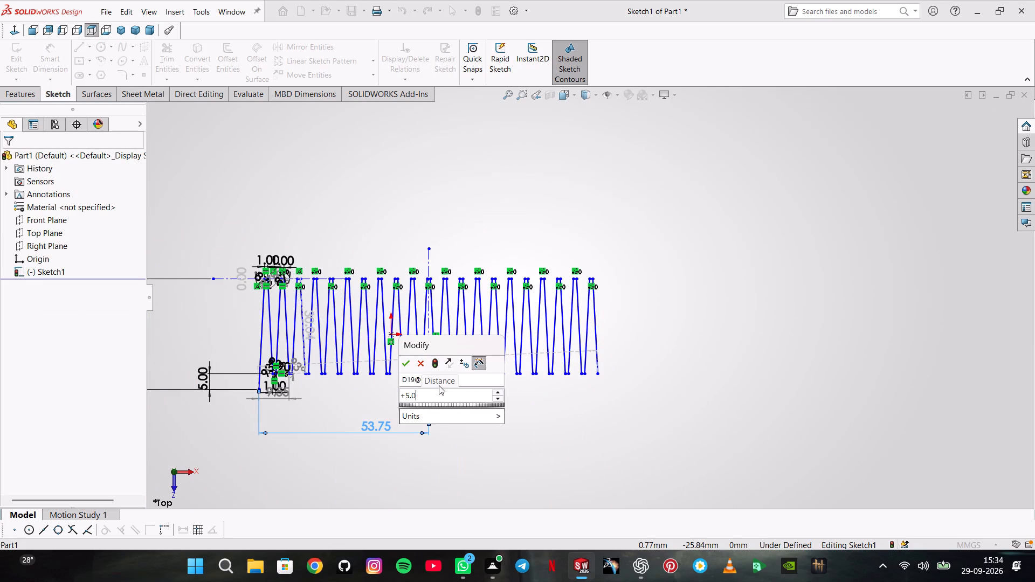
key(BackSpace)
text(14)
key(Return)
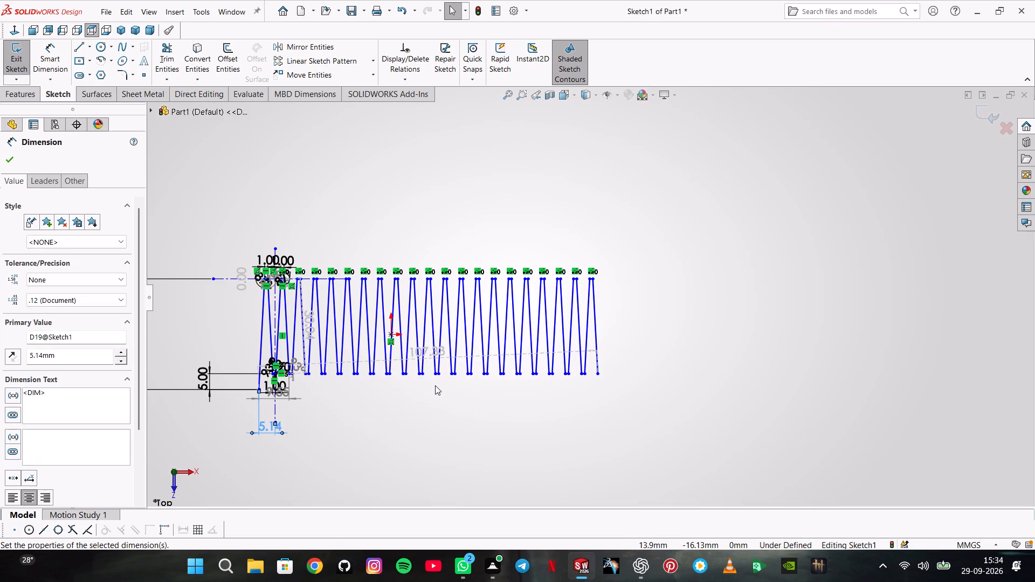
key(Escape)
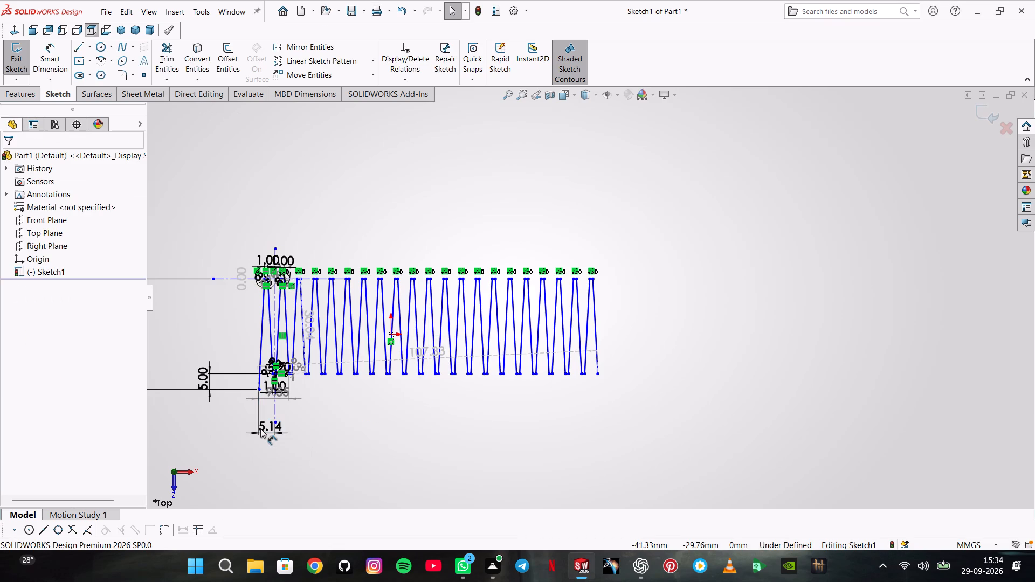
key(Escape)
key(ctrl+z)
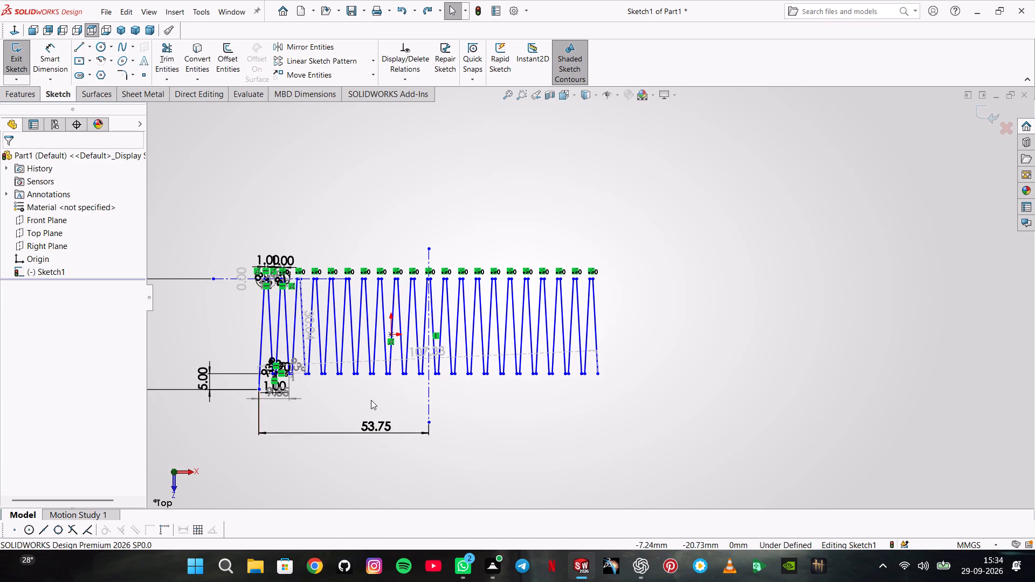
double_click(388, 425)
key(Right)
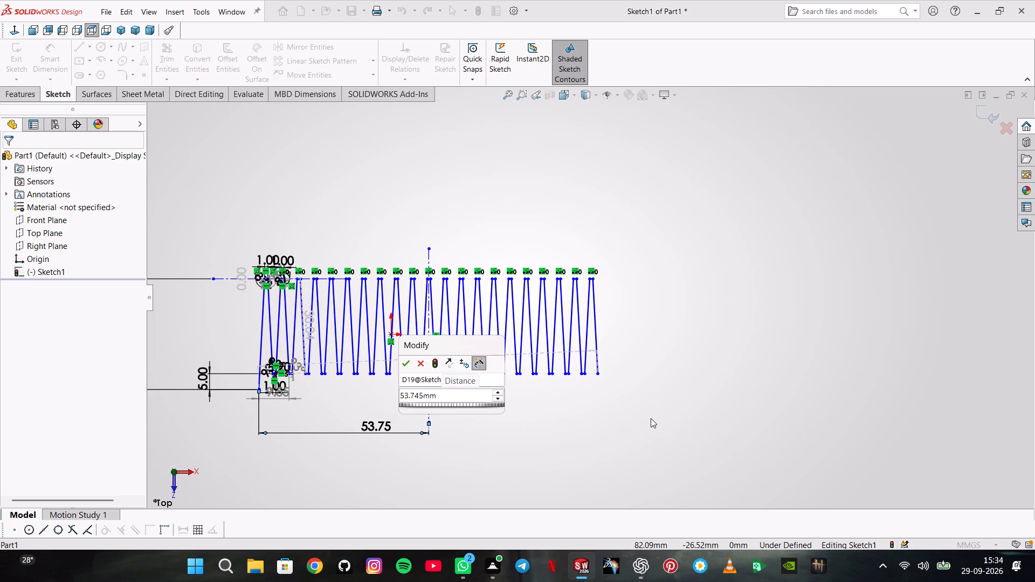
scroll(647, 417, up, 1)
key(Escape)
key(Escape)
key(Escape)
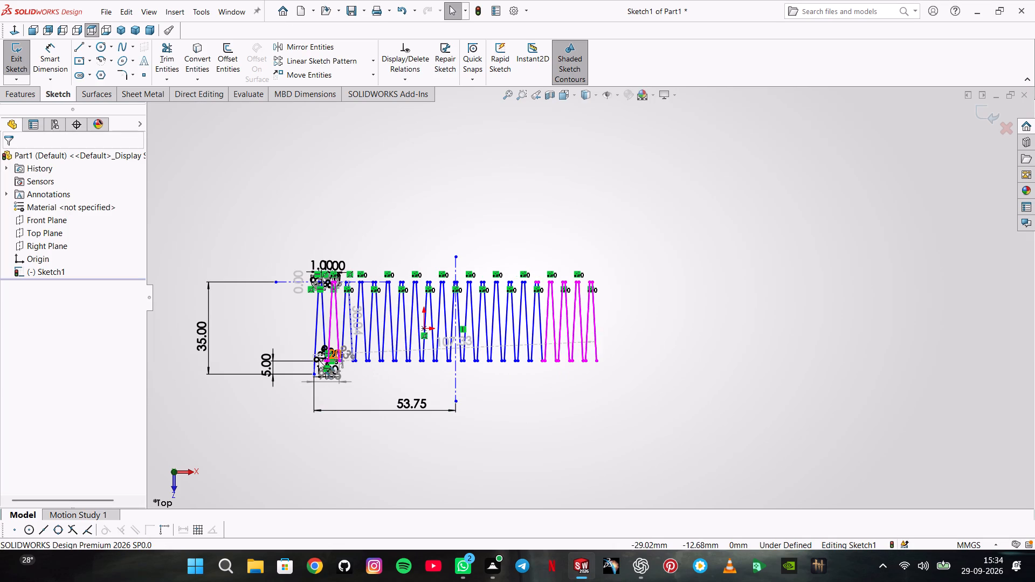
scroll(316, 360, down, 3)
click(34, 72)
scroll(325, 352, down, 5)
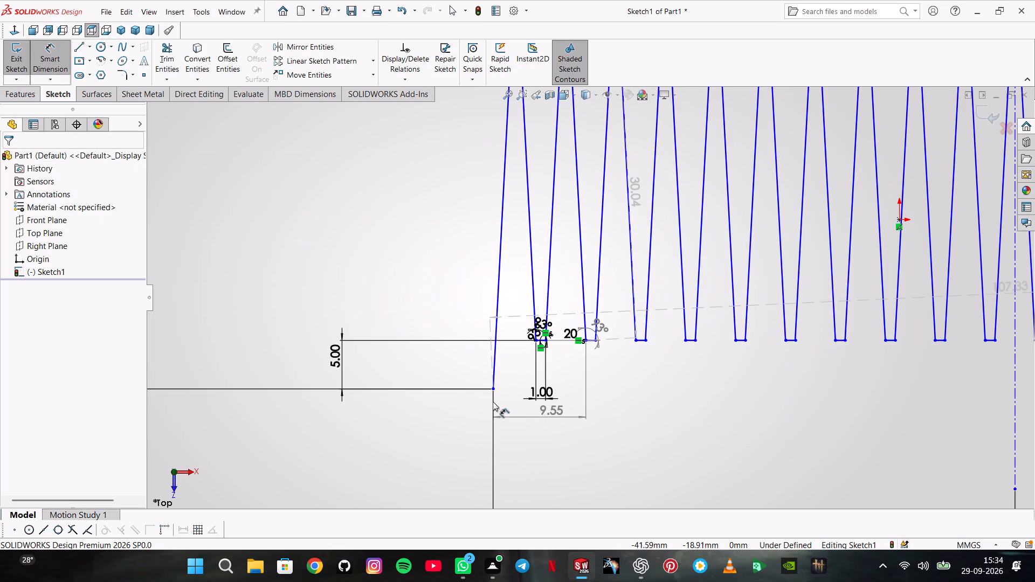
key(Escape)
Measure the distance between the start of the zigzag's last lower segment and its final lower endpoint, without placing a dimension.
scroll(762, 349, up, 4)
scroll(877, 331, up, 1)
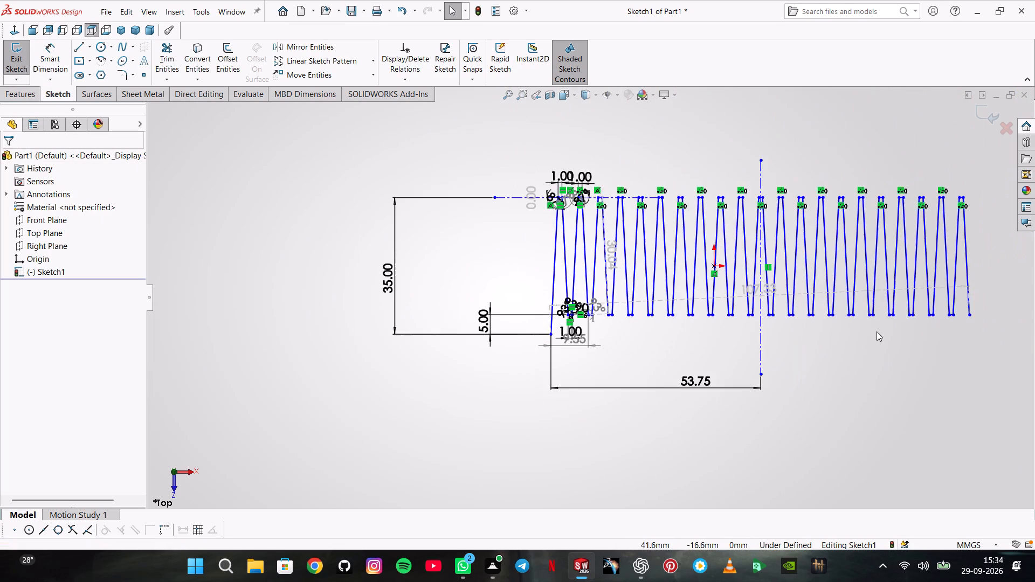
scroll(954, 308, down, 5)
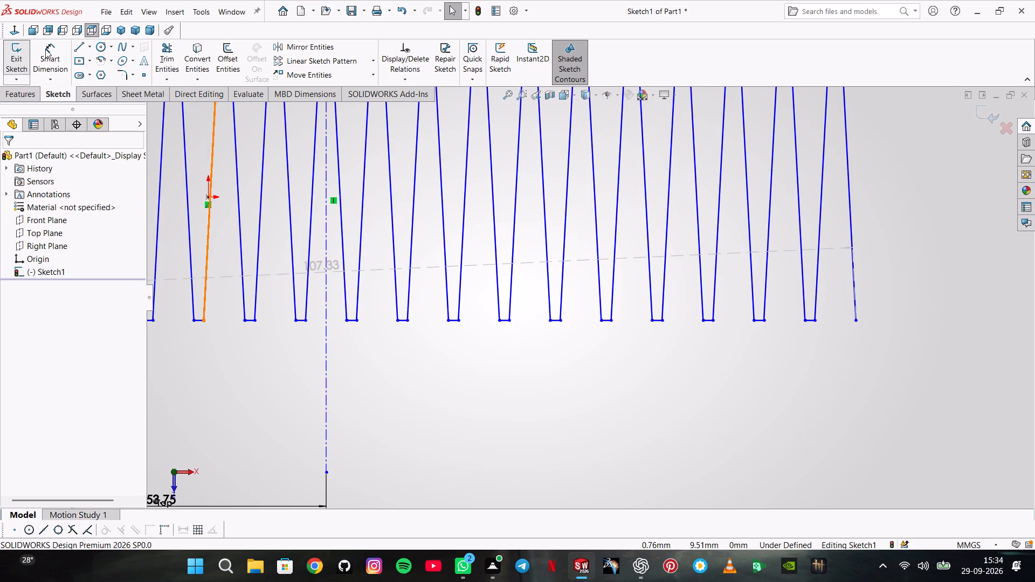
click(45, 52)
click(805, 321)
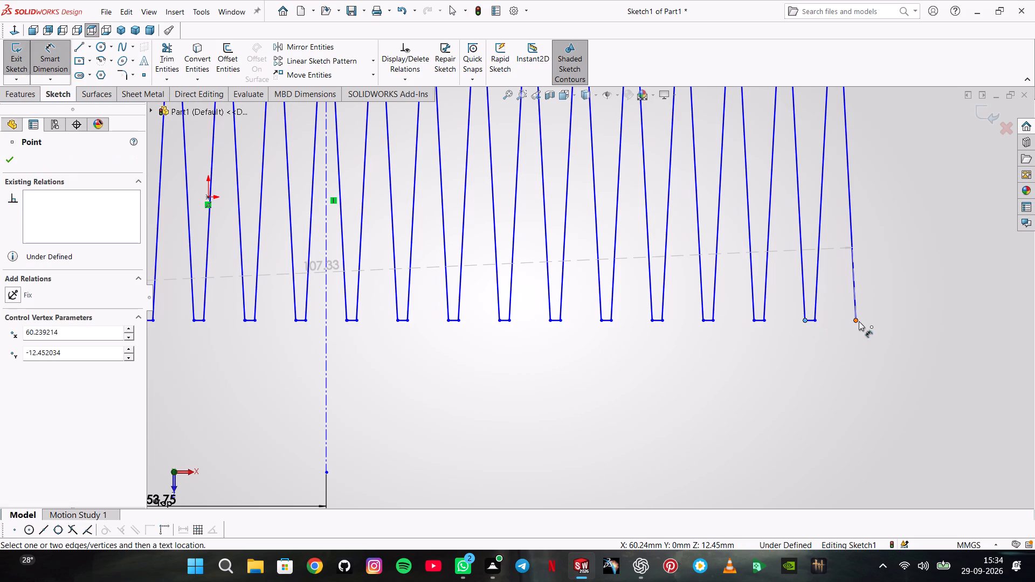
click(859, 321)
key(Escape)
scroll(524, 312, up, 6)
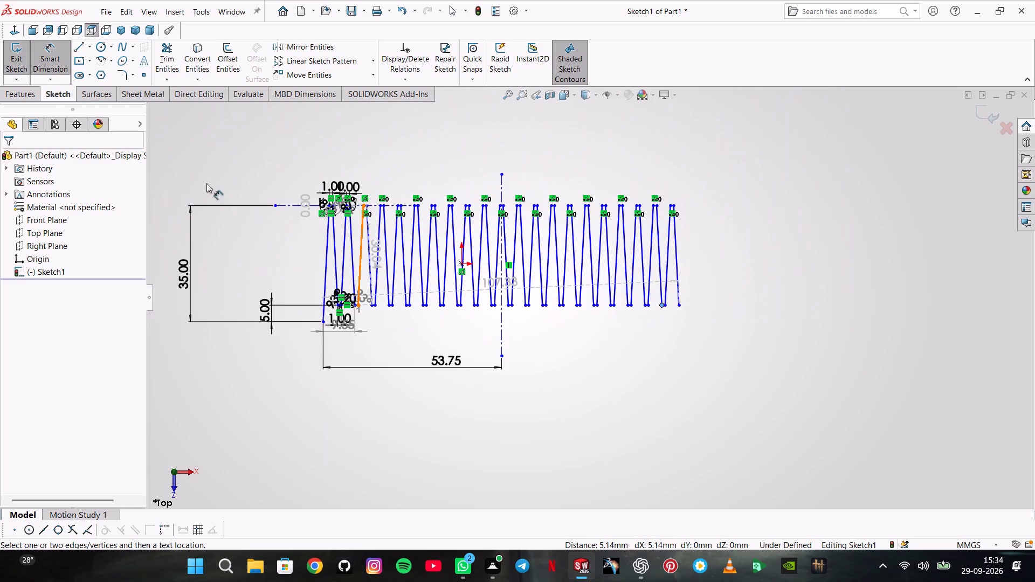
Set the horizontal distance from the zigzag's first lower endpoint to the vertical centerline to 53.745+5.14 mm.
double_click(443, 363)
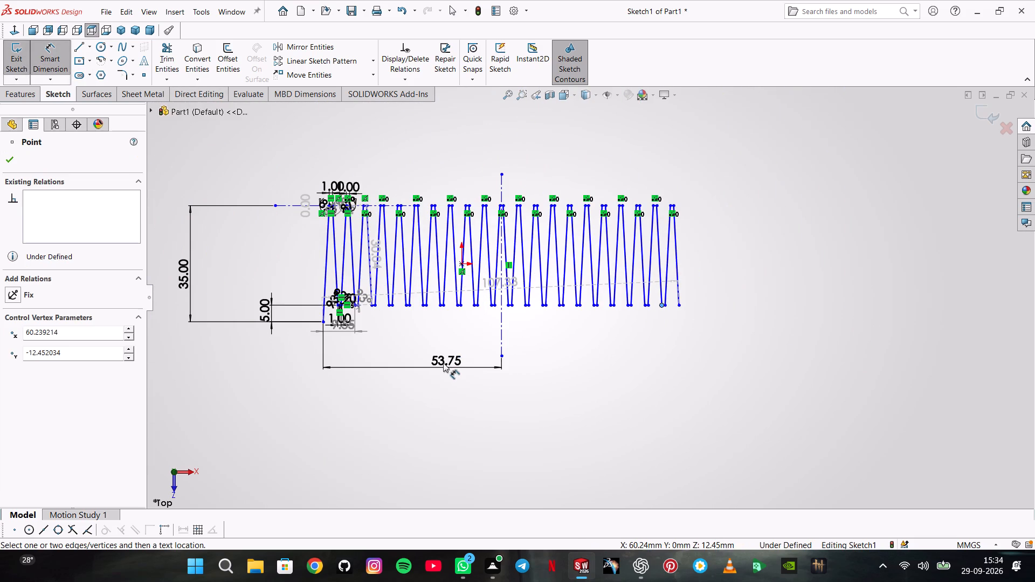
double_click(448, 359)
key(Escape)
key(Escape)
double_click(448, 359)
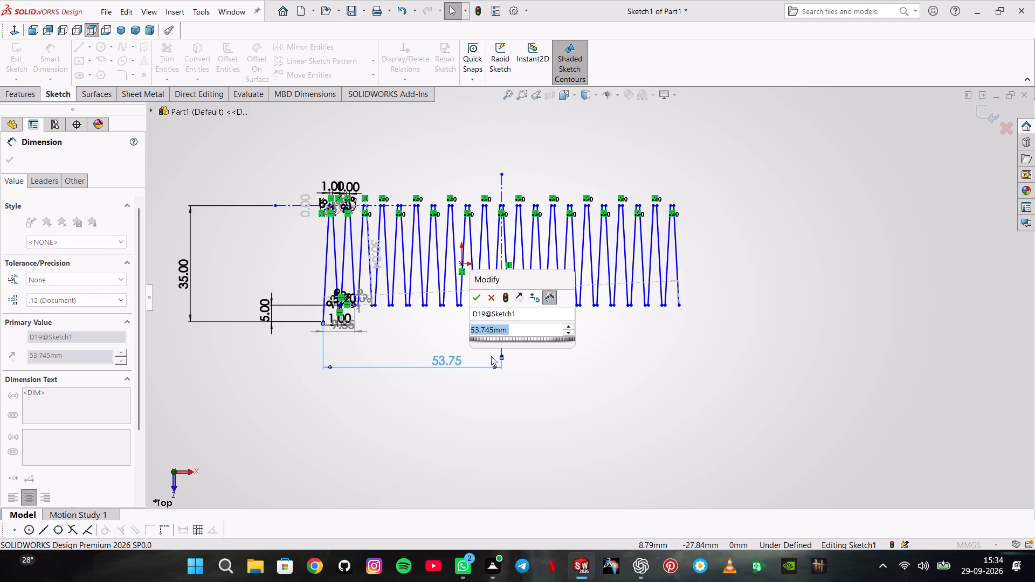
key(Right)
text(+5.14)
key(Return)
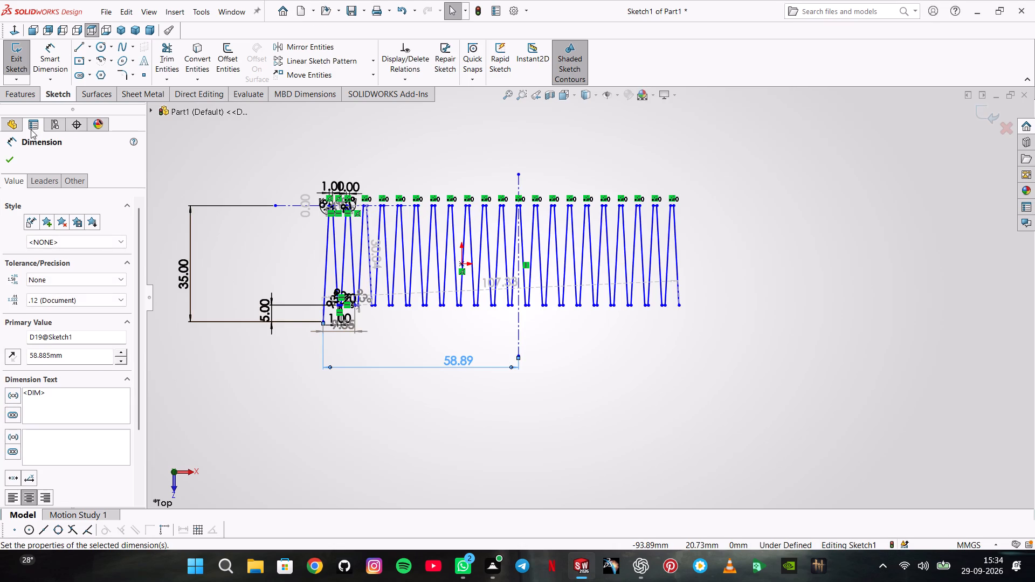
click(9, 157)
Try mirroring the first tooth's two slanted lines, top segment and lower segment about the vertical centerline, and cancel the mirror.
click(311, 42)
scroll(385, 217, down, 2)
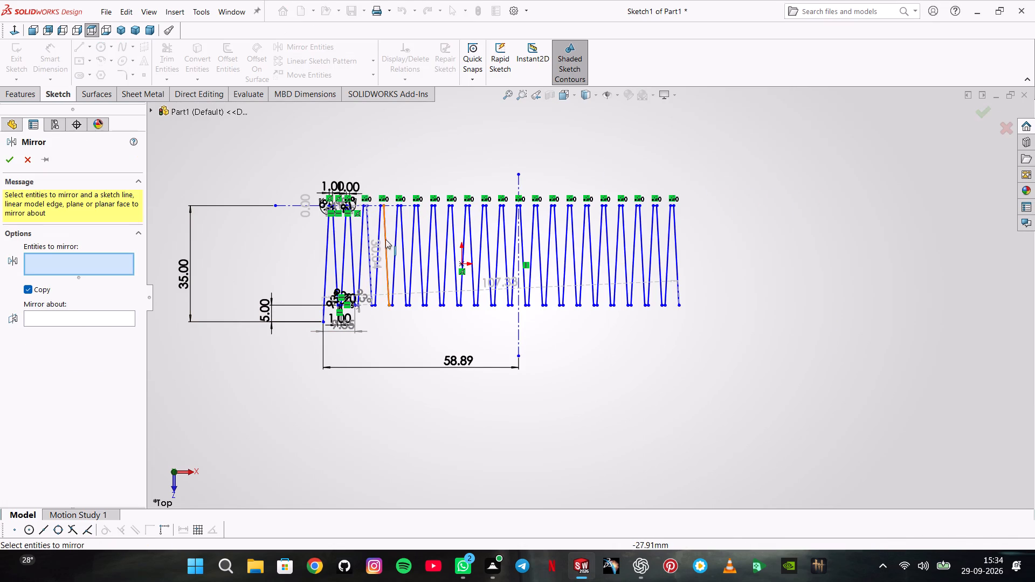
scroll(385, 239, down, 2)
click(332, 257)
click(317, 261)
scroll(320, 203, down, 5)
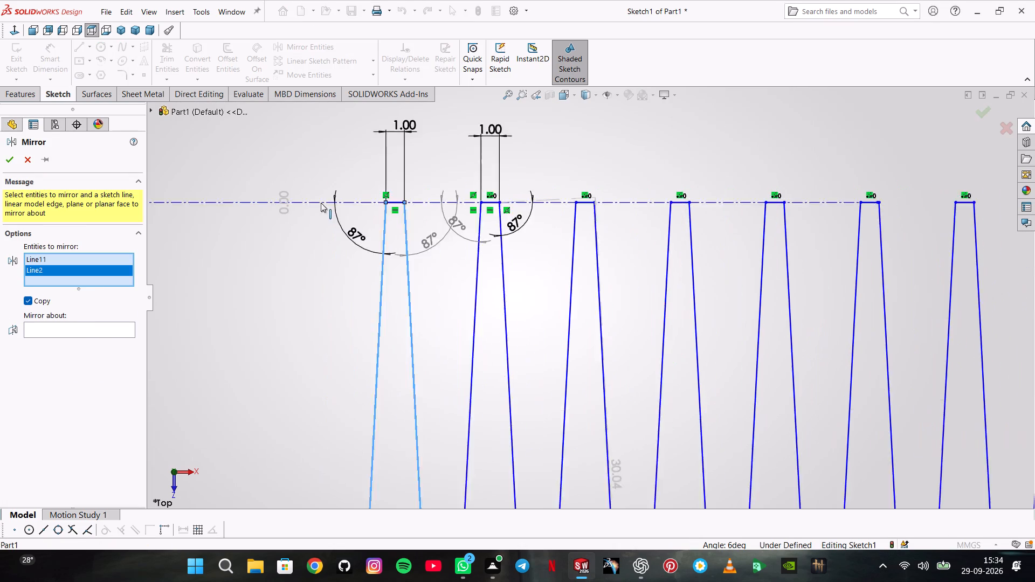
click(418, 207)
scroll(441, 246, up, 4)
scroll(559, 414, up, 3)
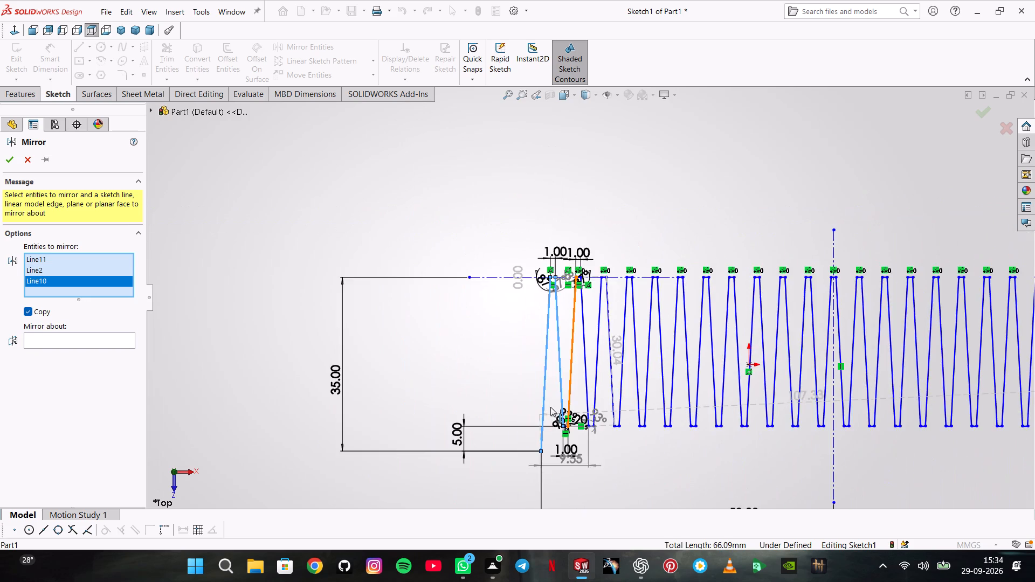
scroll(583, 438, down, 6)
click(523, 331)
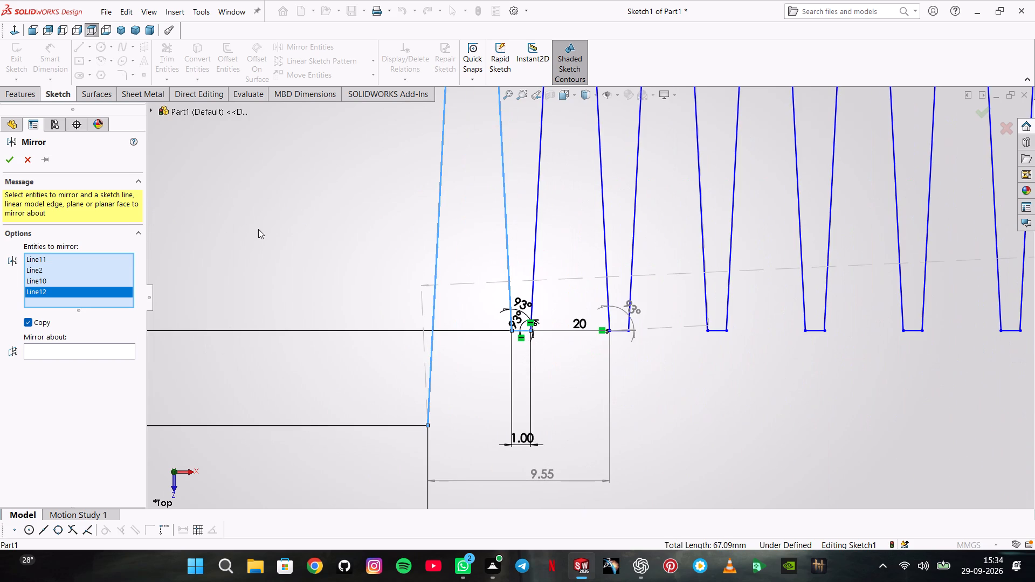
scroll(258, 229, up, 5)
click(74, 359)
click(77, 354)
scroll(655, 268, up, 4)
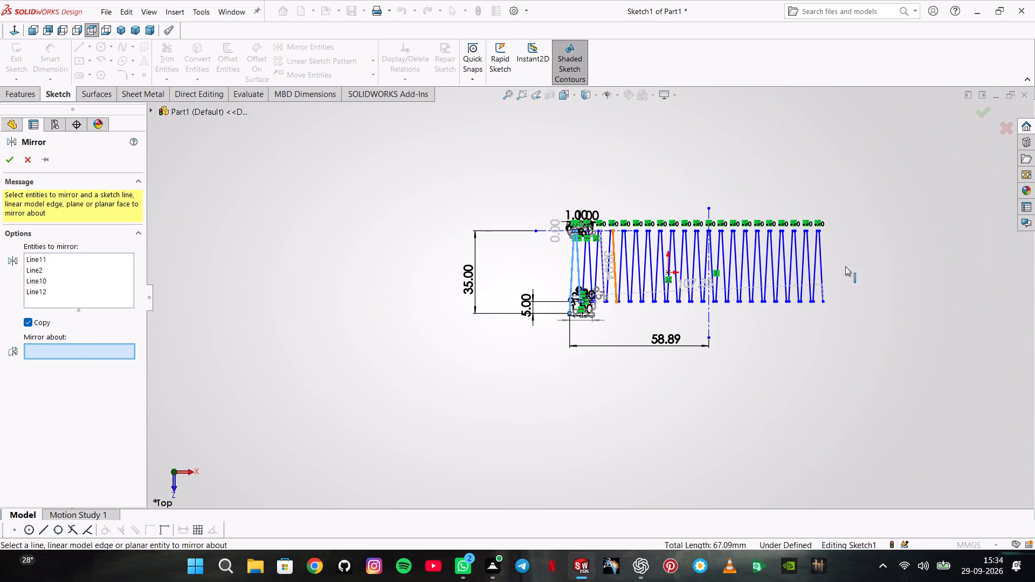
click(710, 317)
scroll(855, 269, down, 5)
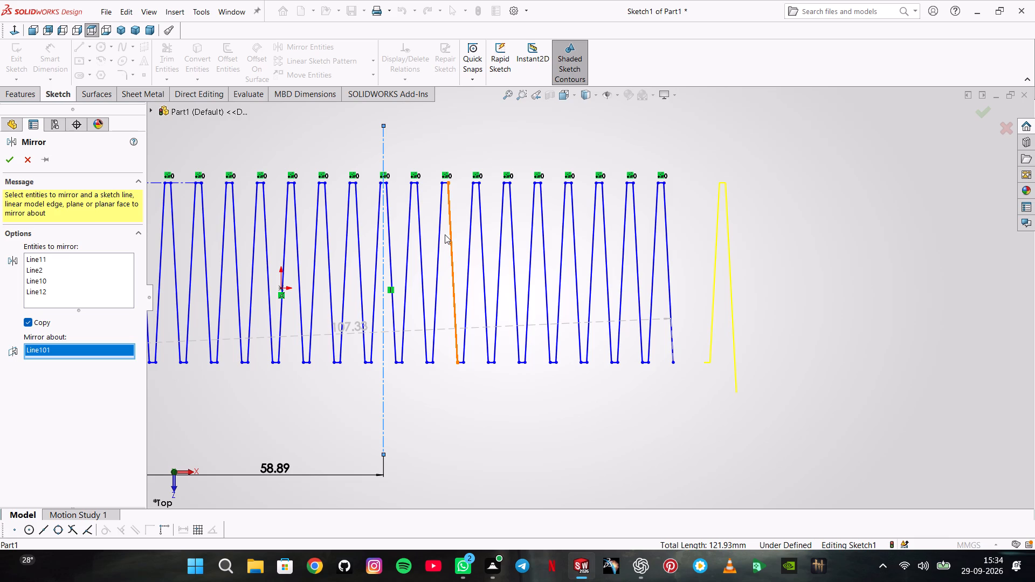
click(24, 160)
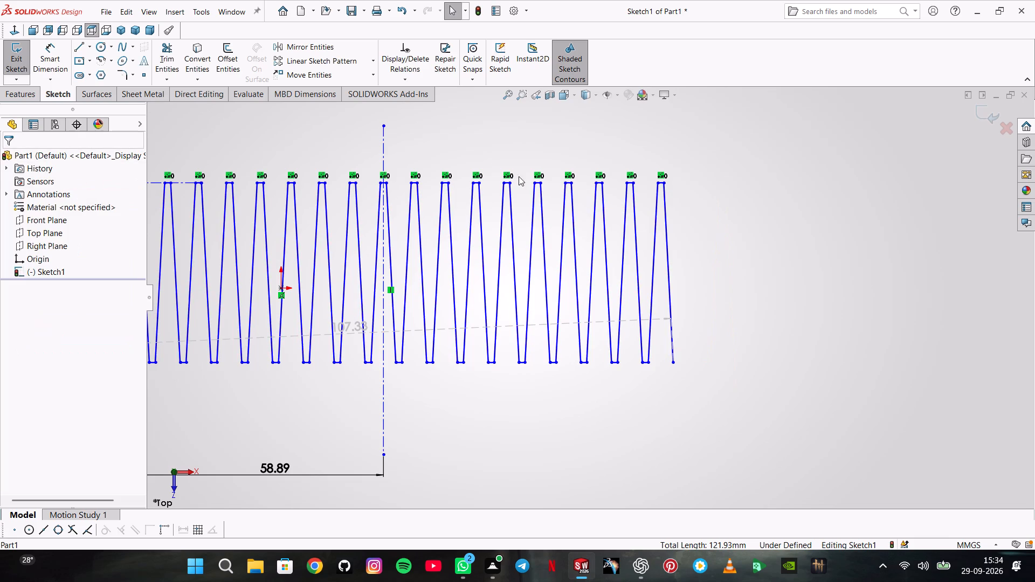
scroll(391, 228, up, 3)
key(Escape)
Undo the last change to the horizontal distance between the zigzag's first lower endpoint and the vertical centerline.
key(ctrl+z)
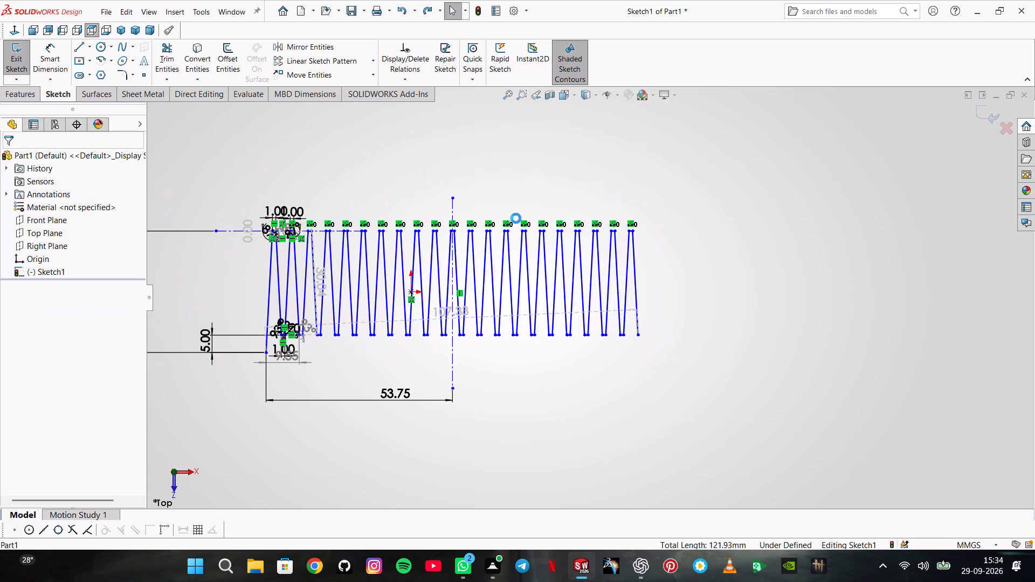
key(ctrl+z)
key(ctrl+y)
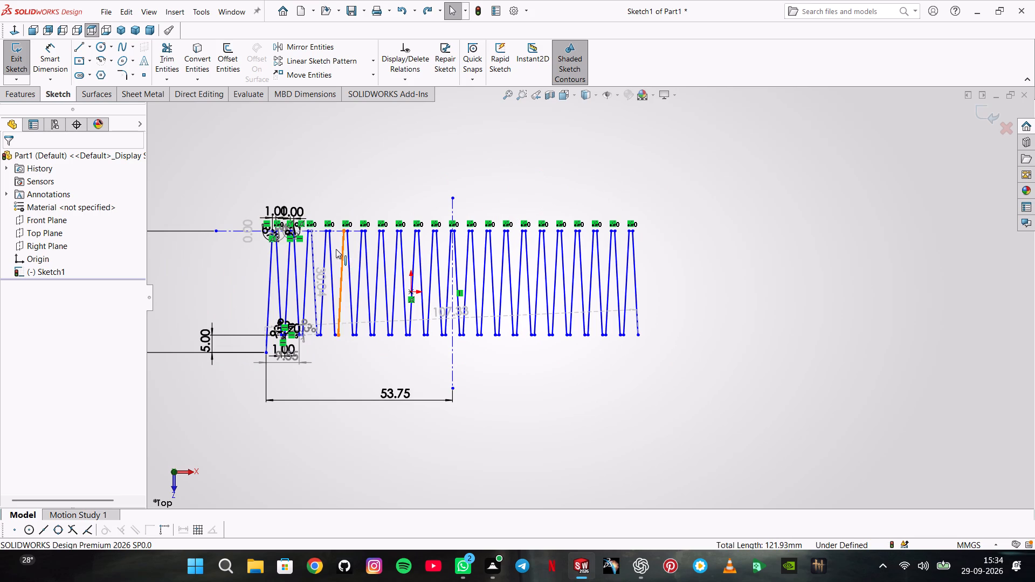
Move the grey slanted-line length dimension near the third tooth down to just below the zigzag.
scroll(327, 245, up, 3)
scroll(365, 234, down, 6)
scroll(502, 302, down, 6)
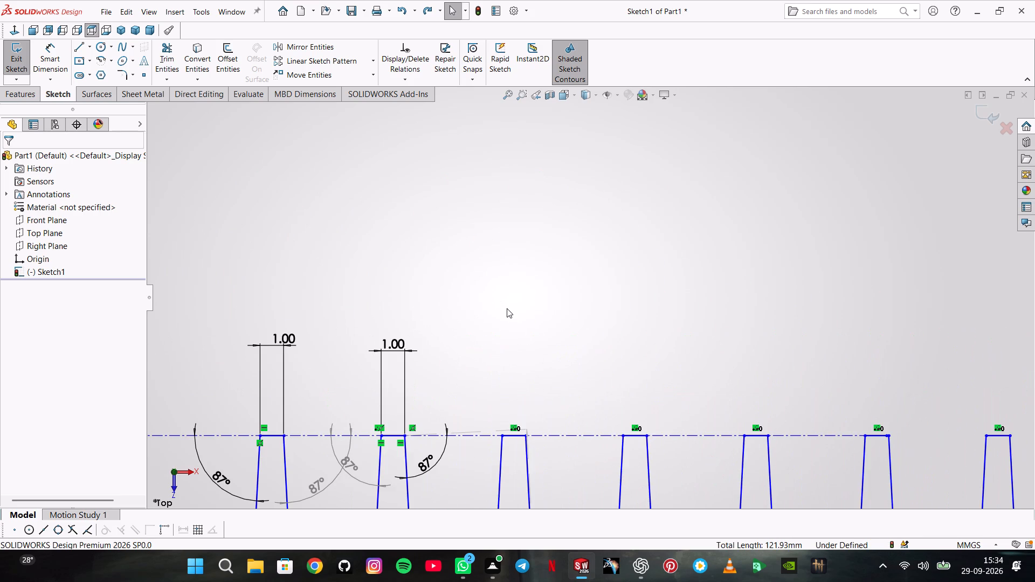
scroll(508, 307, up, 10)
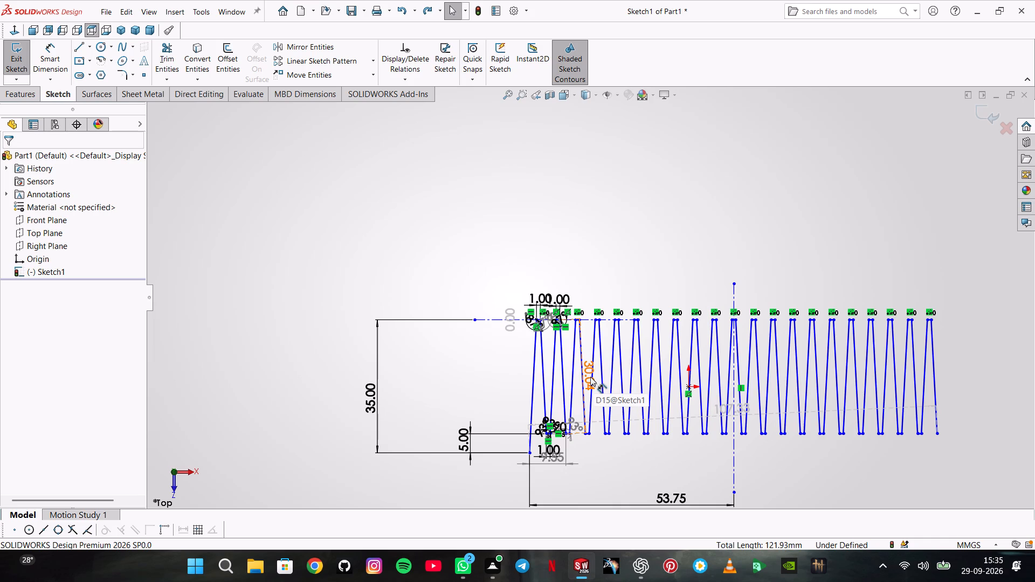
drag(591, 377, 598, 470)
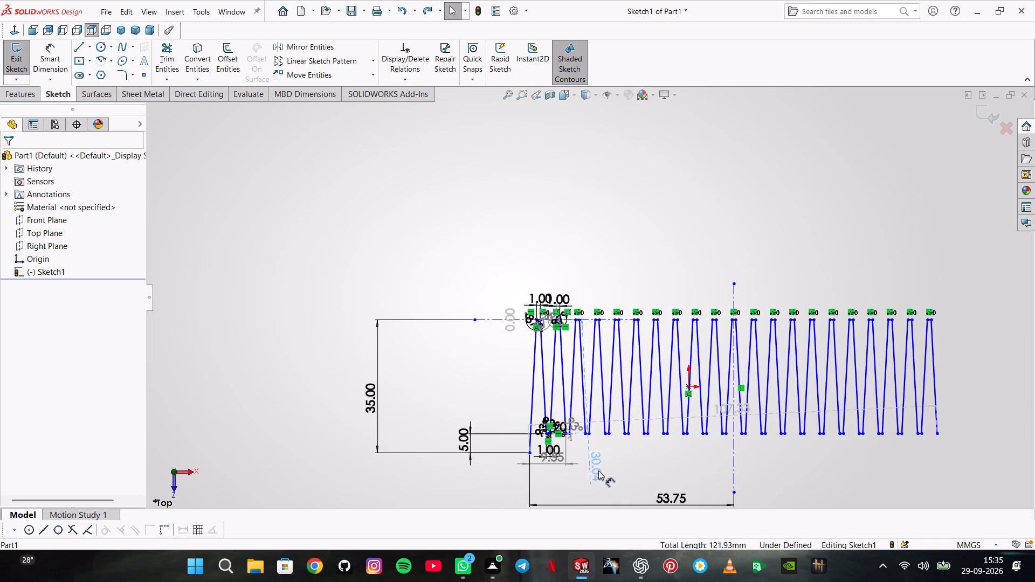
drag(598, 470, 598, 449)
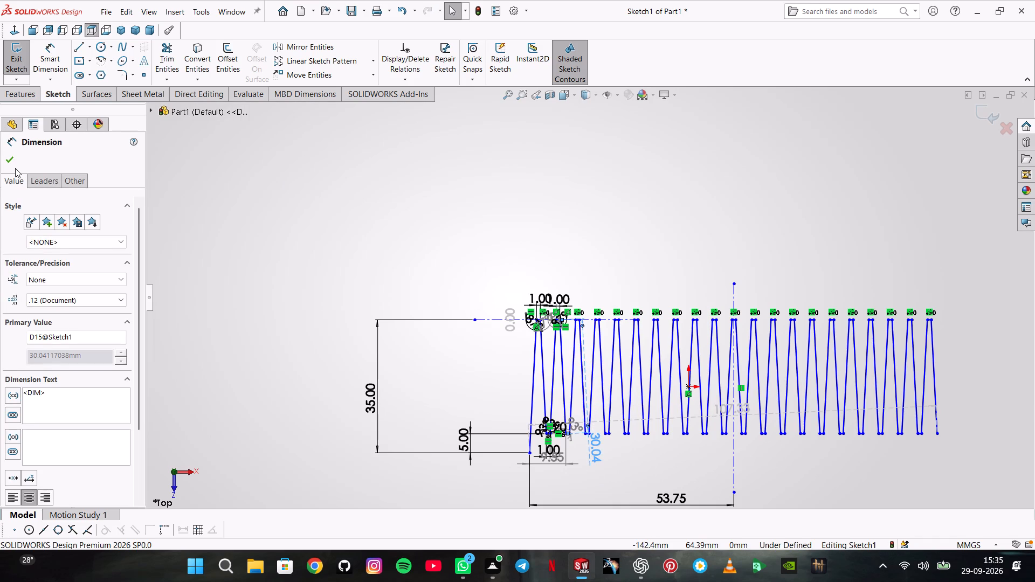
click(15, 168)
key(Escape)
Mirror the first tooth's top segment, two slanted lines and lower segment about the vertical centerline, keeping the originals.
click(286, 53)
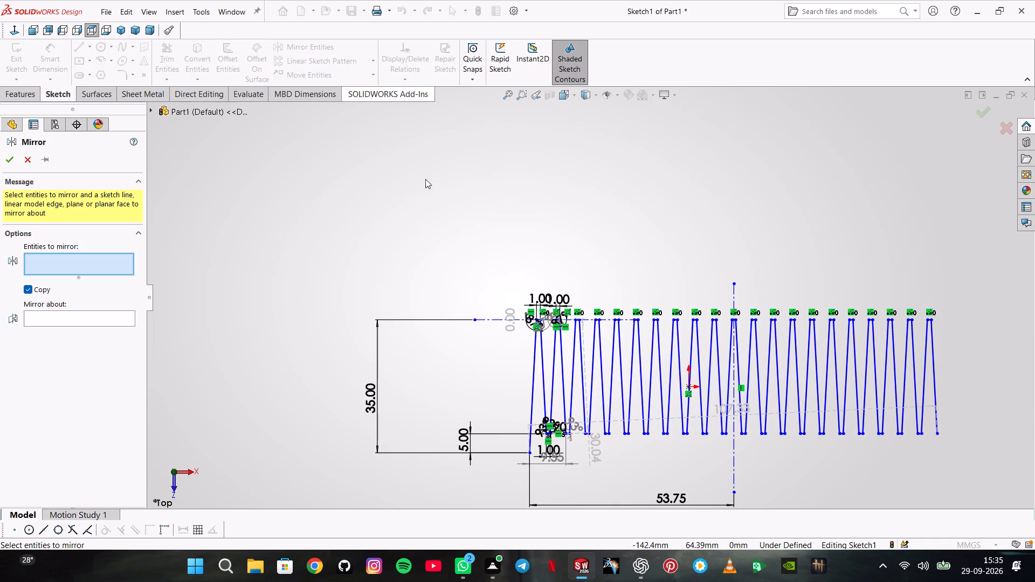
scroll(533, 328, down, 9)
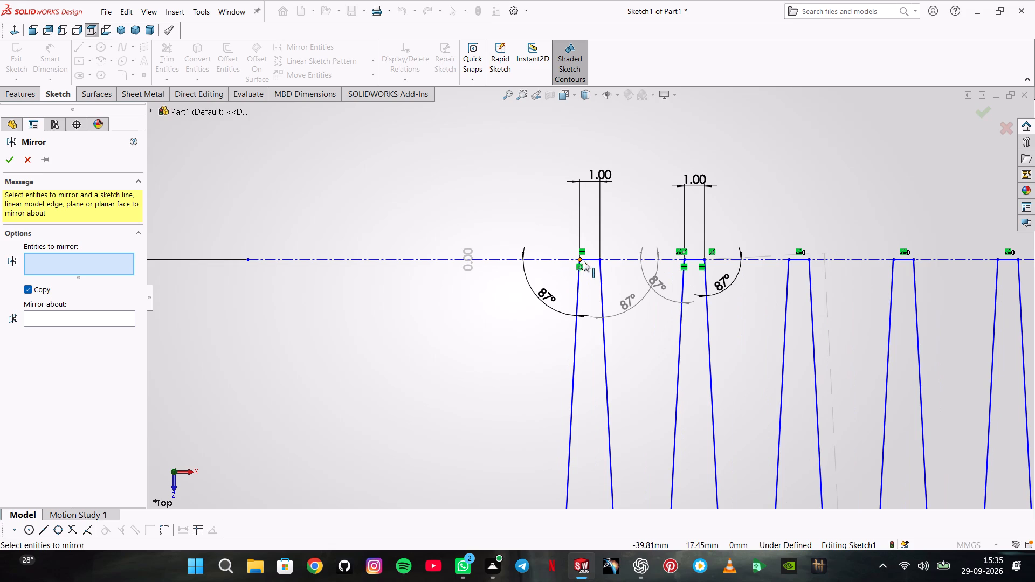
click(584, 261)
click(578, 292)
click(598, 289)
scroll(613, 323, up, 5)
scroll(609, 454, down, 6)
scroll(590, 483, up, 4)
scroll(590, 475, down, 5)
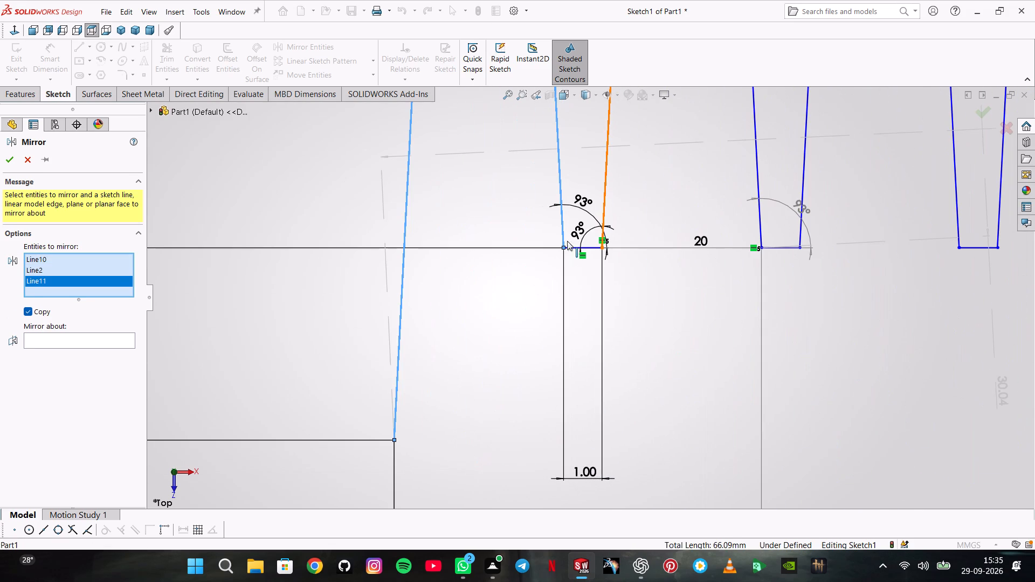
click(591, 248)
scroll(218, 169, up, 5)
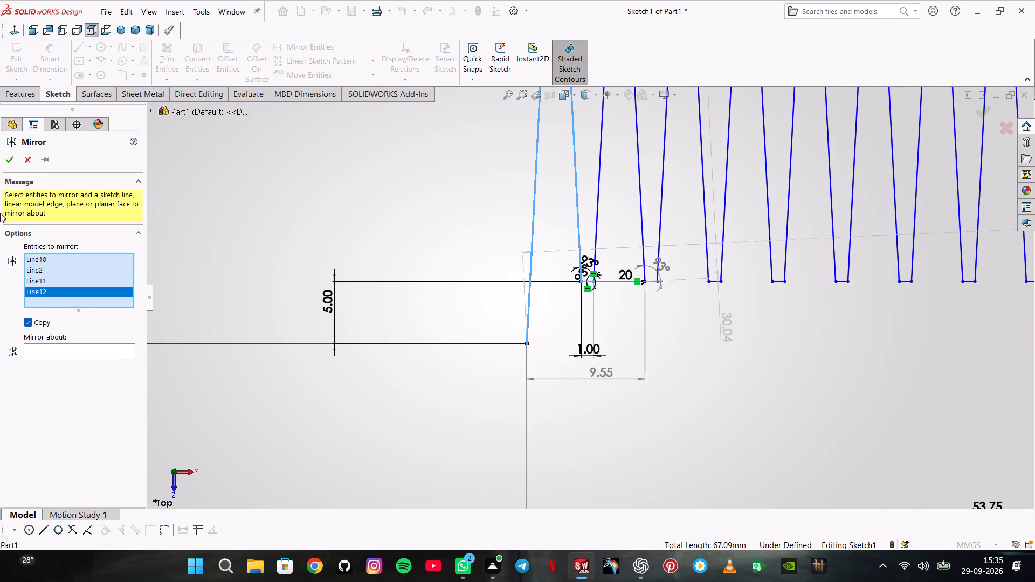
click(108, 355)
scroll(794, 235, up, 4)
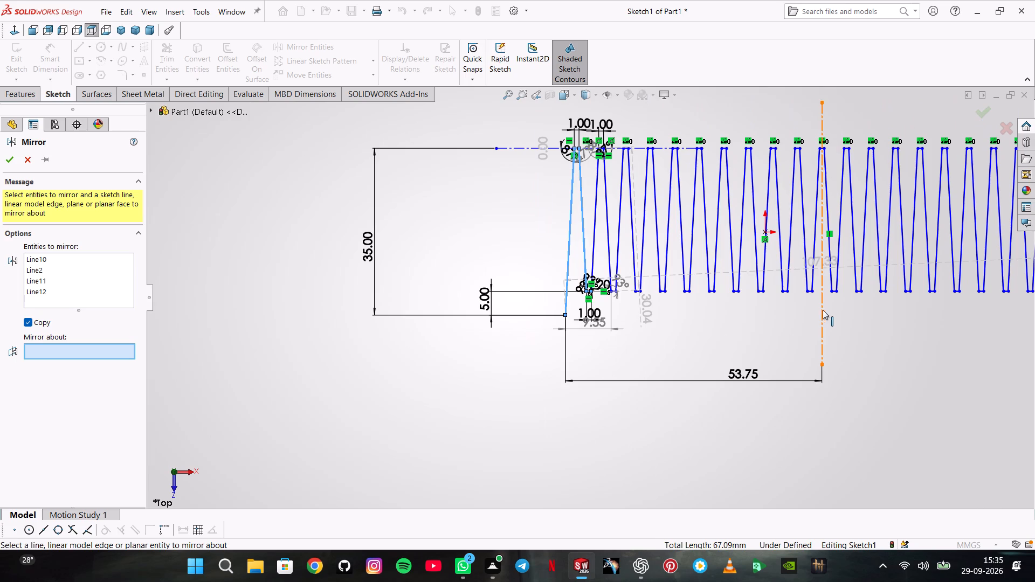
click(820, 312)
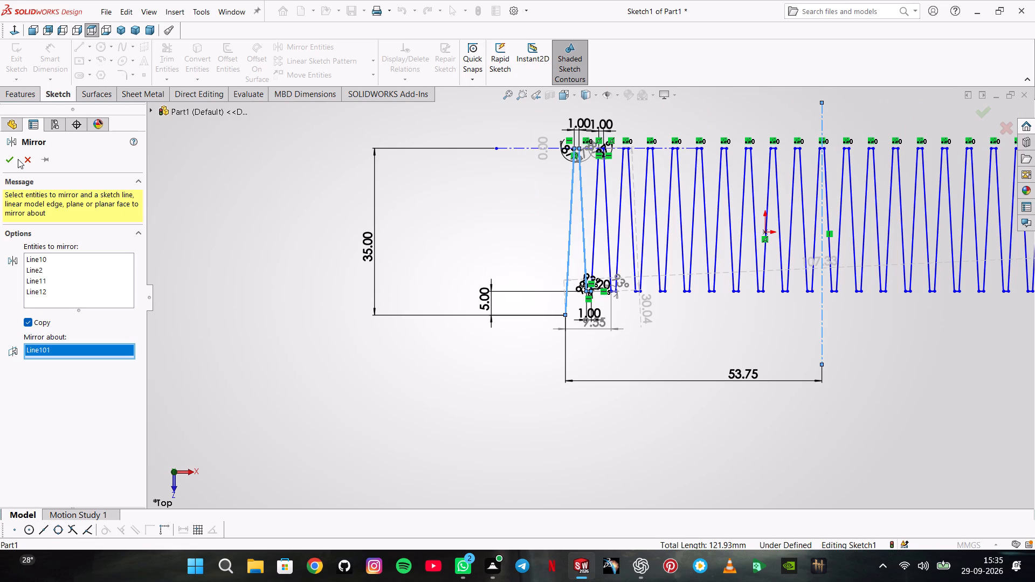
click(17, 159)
Examine how closely the mirrored tooth's slanted lines and lower end align with the zigzag's last tooth.
scroll(843, 85, up, 3)
scroll(951, 180, up, 4)
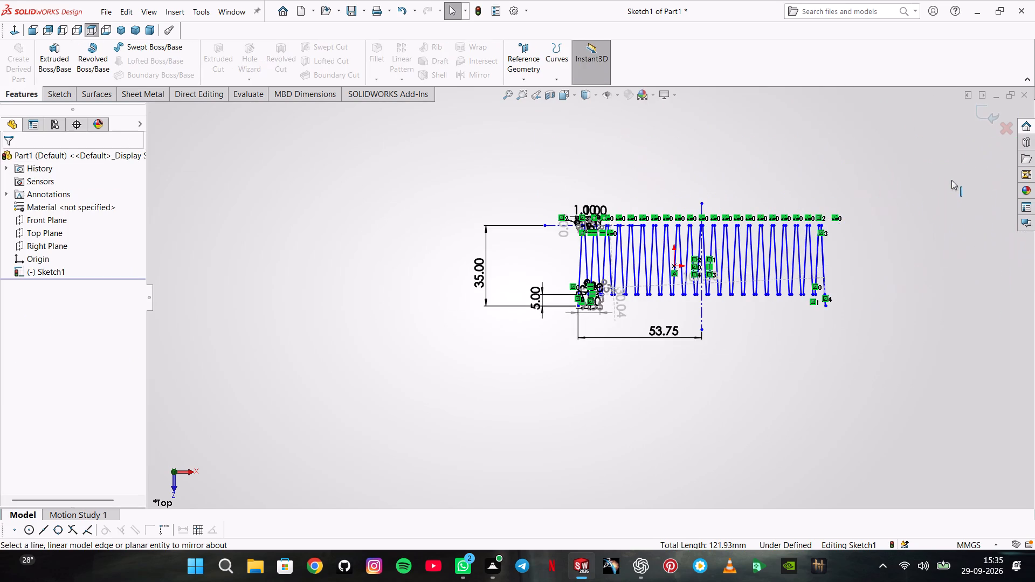
scroll(831, 239, down, 5)
scroll(729, 302, down, 2)
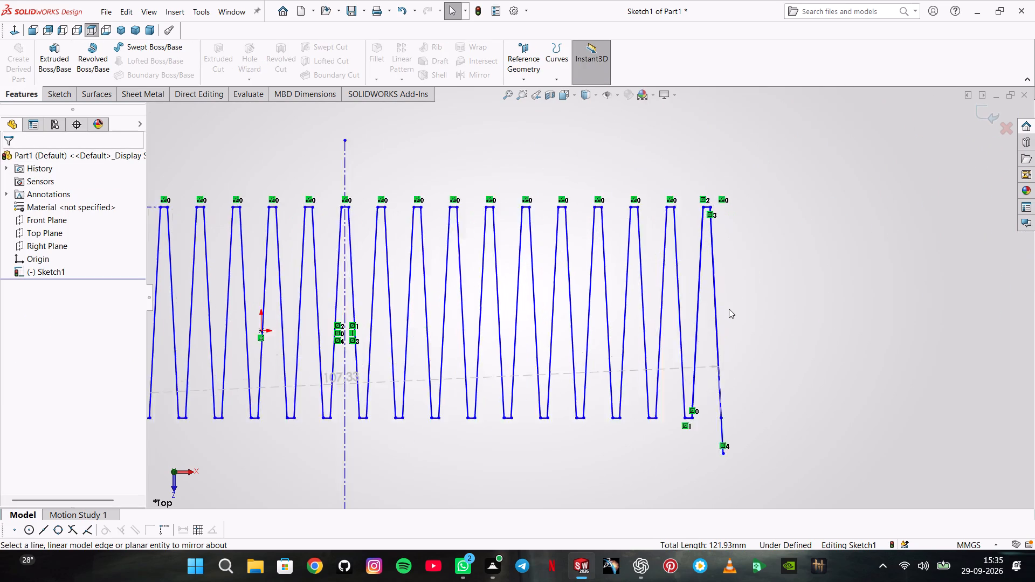
scroll(729, 309, down, 3)
scroll(680, 302, down, 5)
scroll(610, 251, down, 8)
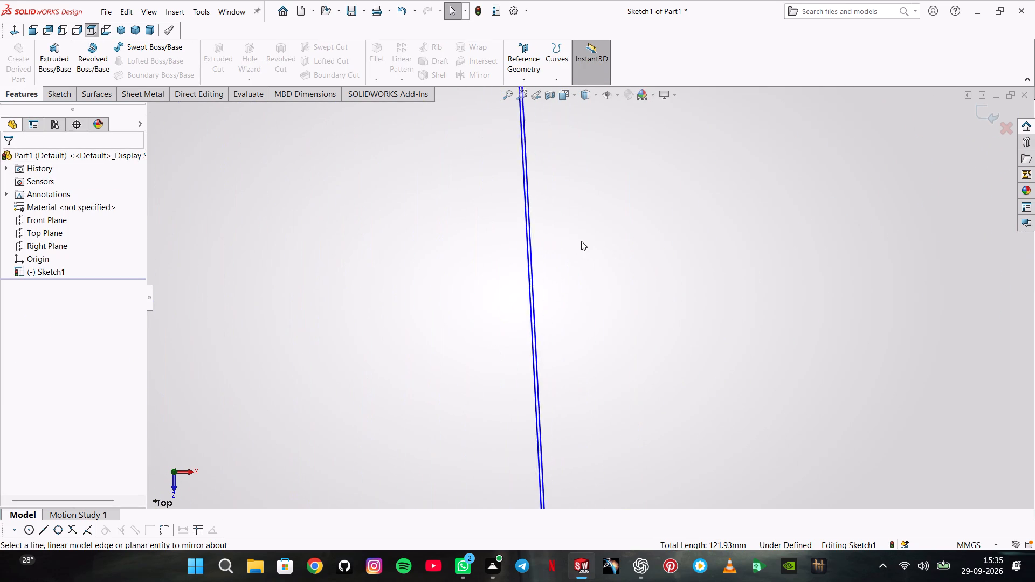
scroll(581, 241, down, 1)
scroll(439, 217, down, 5)
key(Escape)
scroll(484, 205, up, 5)
key(Escape)
key(Escape)
key(Escape)
scroll(581, 176, up, 6)
key(Escape)
key(Escape)
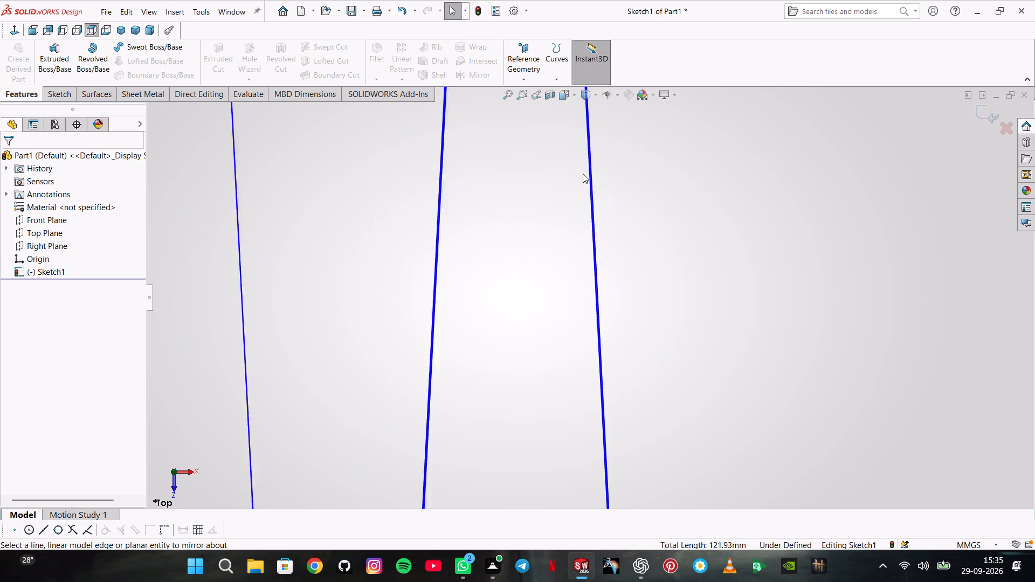
scroll(583, 174, up, 11)
key(Escape)
key(Escape)
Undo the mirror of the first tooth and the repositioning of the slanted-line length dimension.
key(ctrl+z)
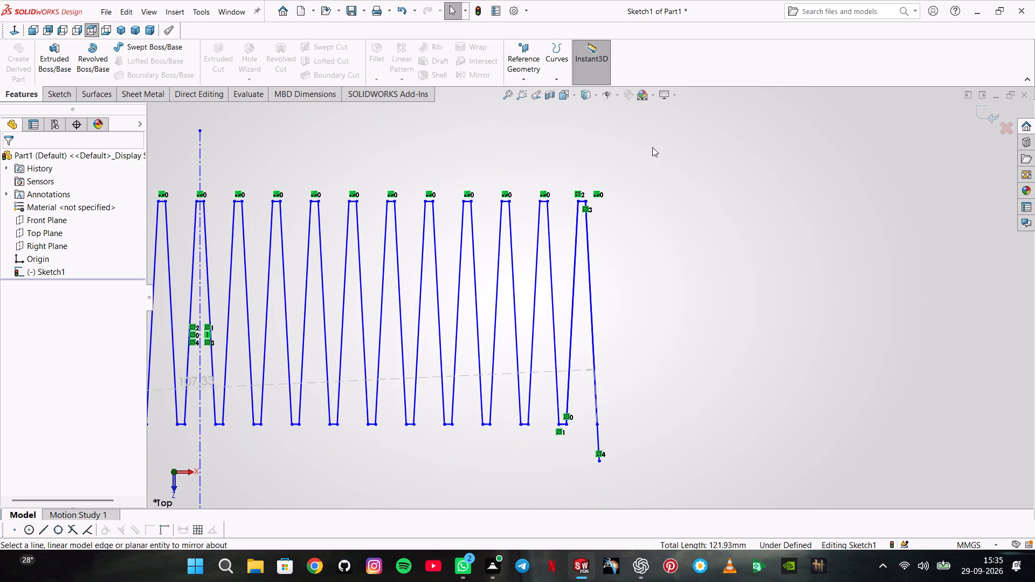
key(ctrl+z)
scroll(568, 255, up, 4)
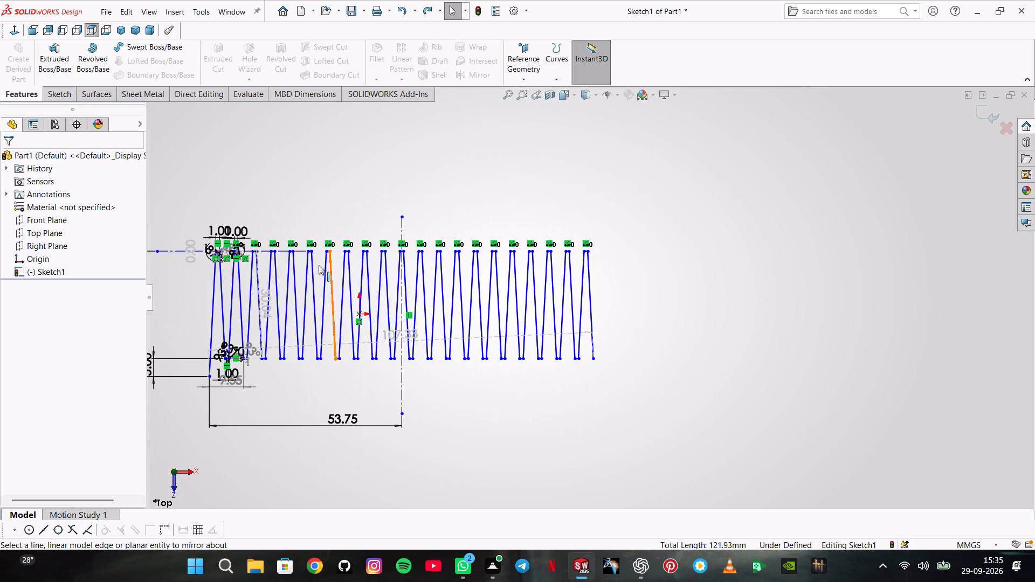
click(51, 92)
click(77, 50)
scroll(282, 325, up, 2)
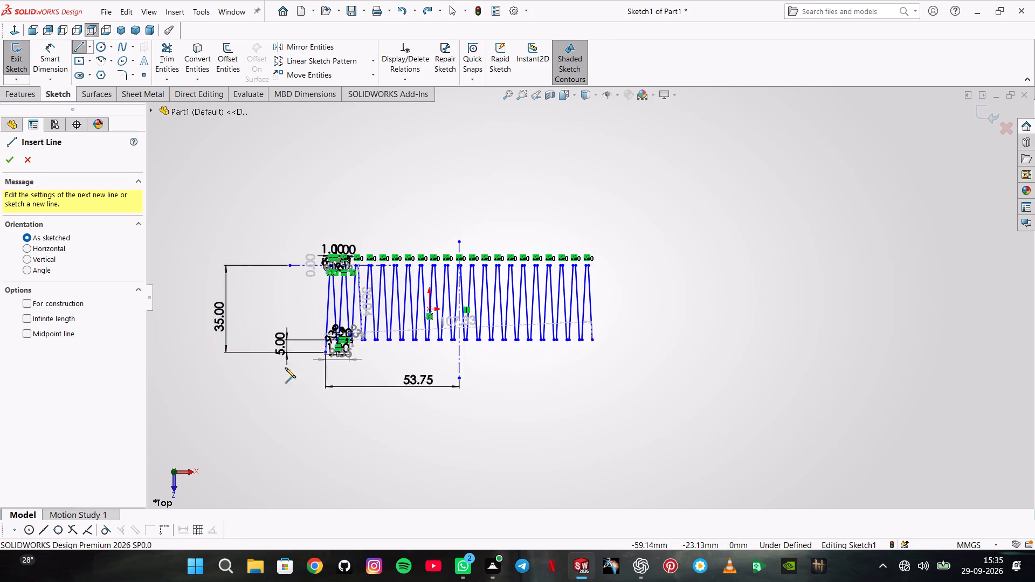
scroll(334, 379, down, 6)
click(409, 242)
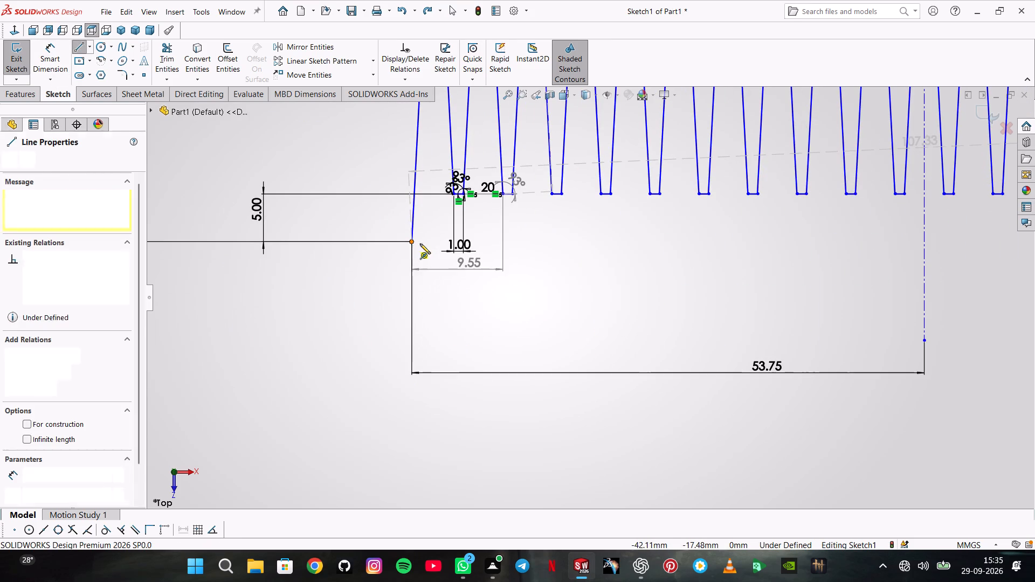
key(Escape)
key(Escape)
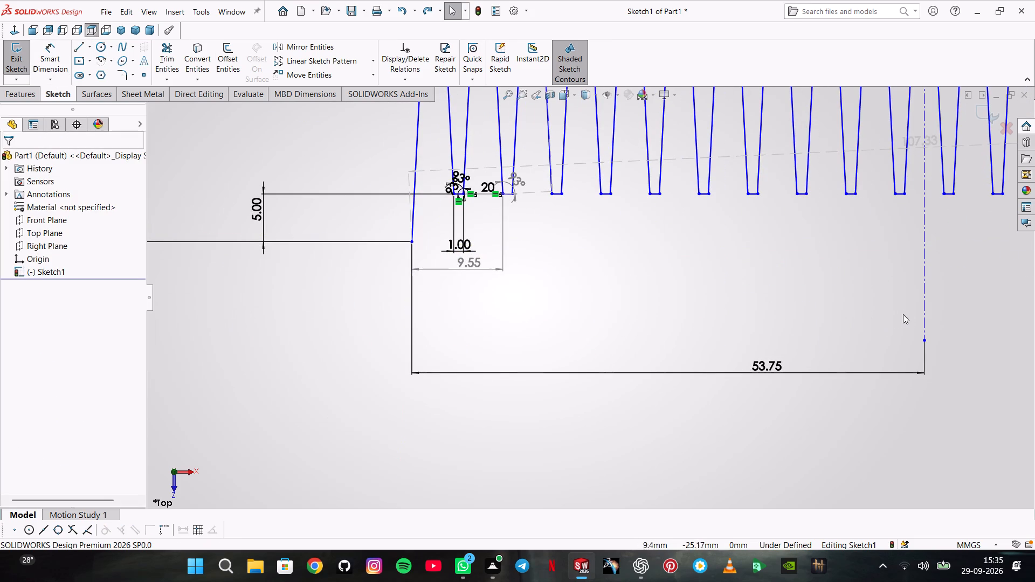
Delete the vertical centerline together with its horizontal distance dimension.
click(927, 308)
key(Delete)
key(Return)
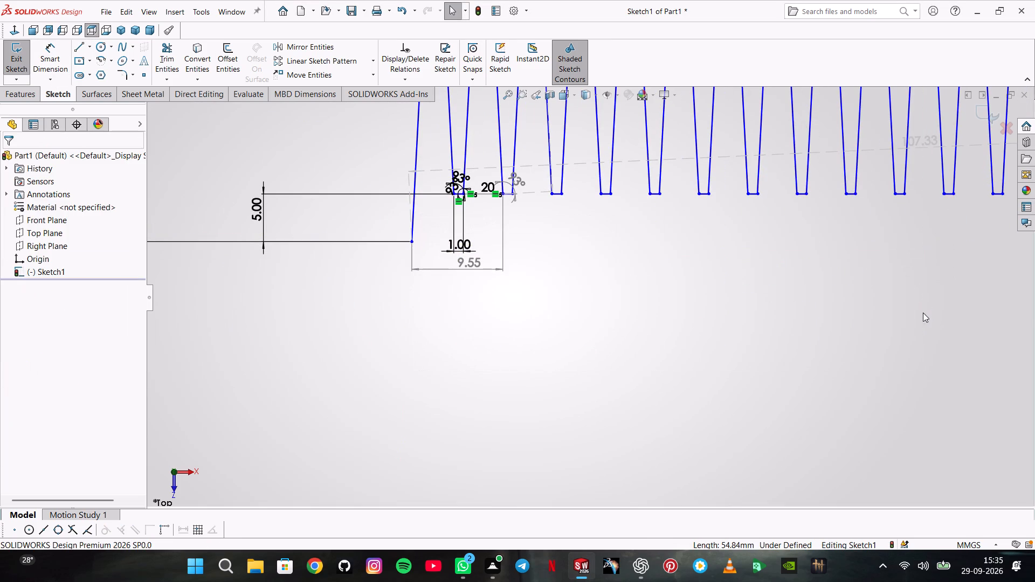
Sketch a horizontal solid line about 115 mm long from the zigzag's first lower endpoint to beyond the last tooth.
click(80, 47)
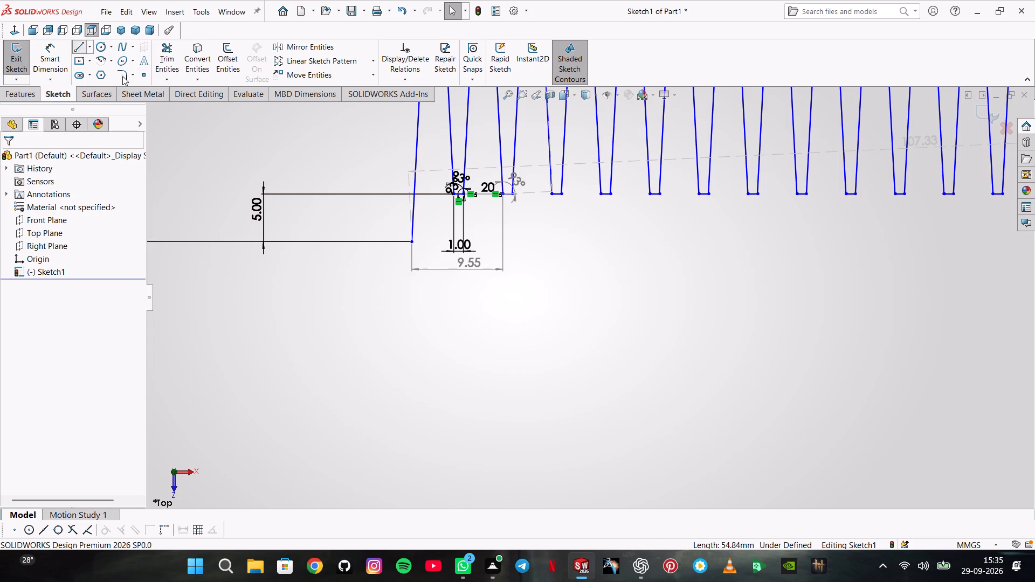
click(88, 47)
click(98, 72)
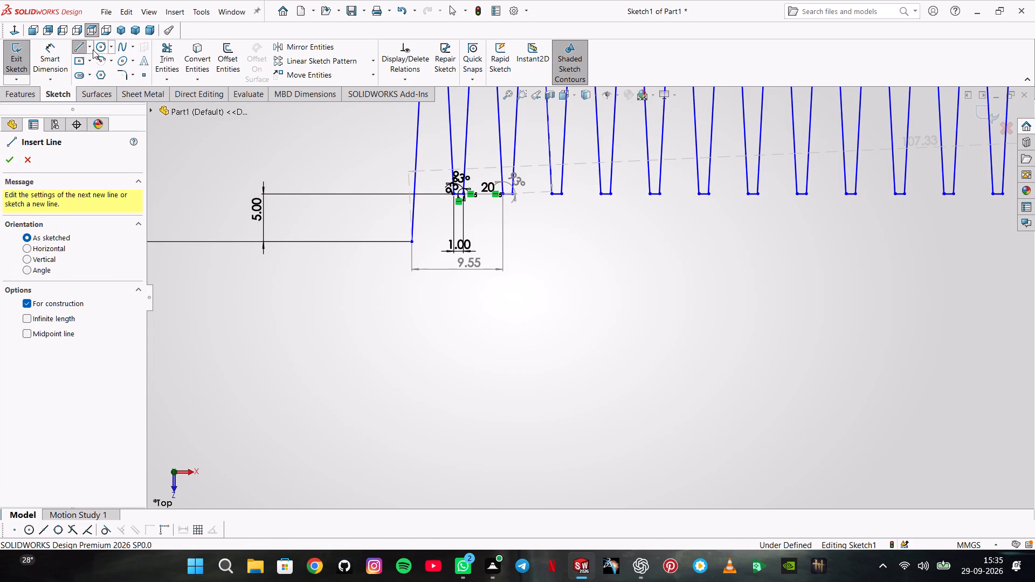
click(82, 46)
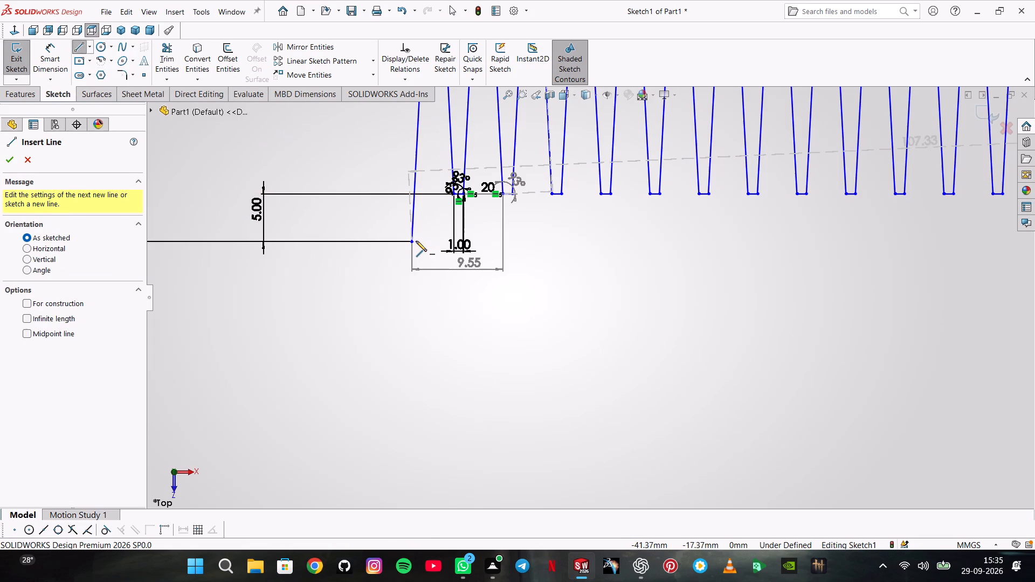
click(412, 241)
scroll(640, 241, up, 4)
scroll(744, 250, up, 2)
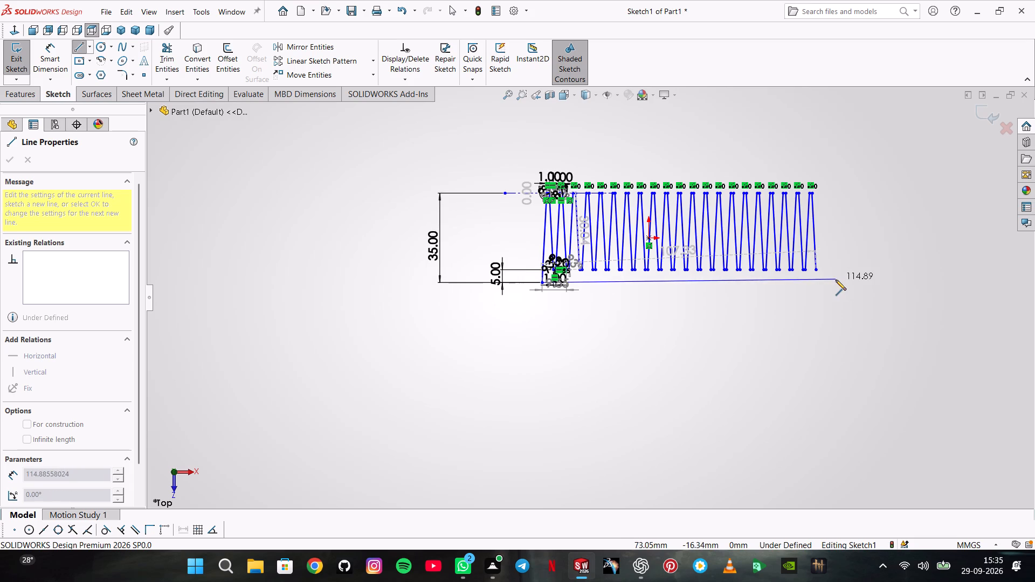
click(837, 281)
double_click(841, 272)
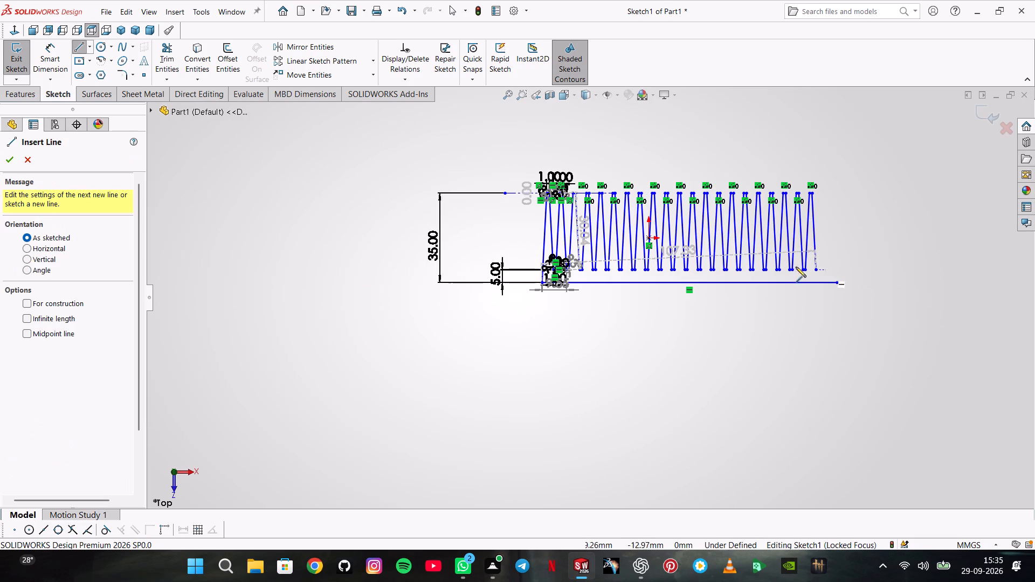
key(Escape)
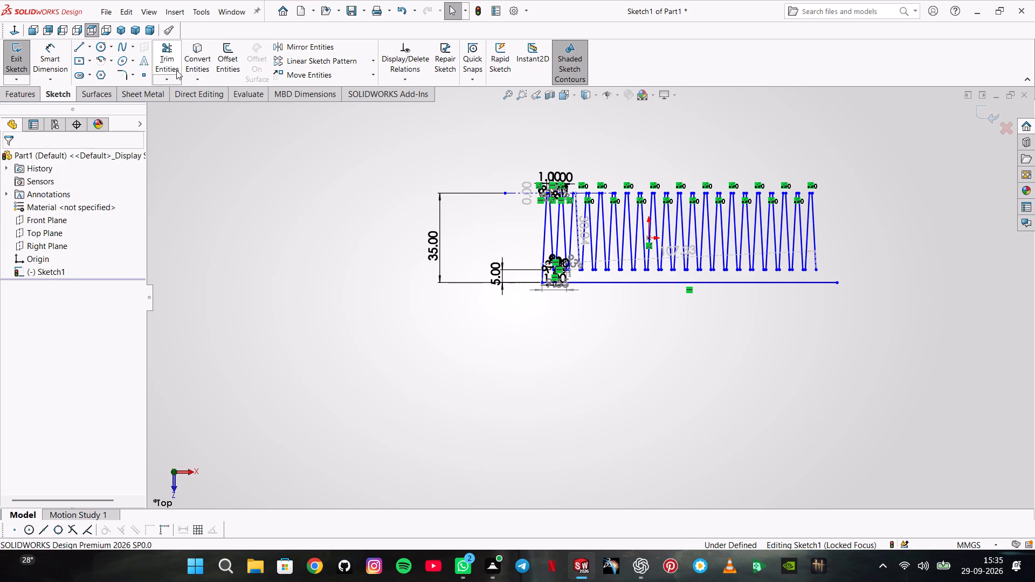
Extend the last tooth's outer slanted line down to the horizontal base line.
click(175, 74)
click(162, 77)
click(179, 105)
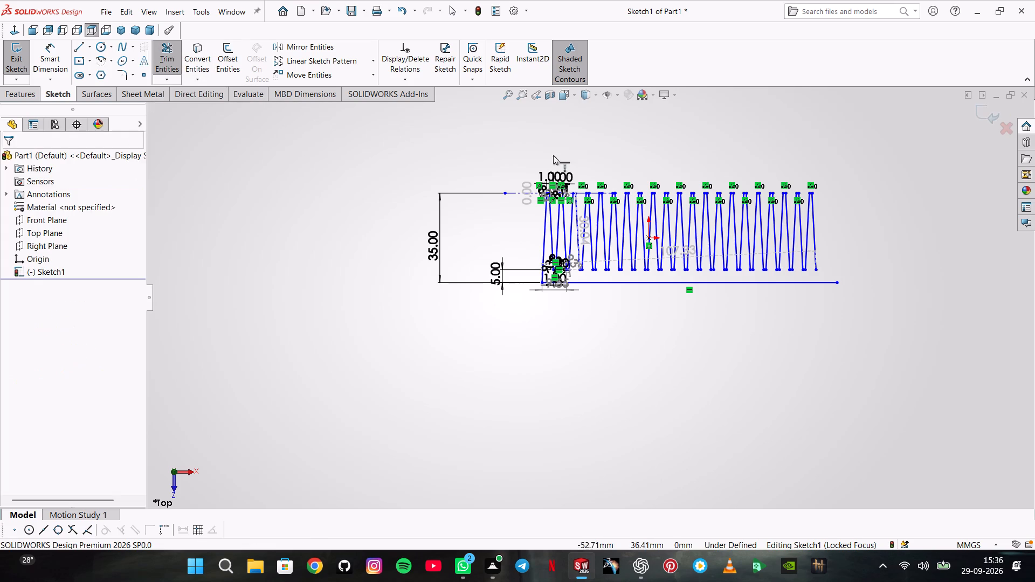
click(818, 268)
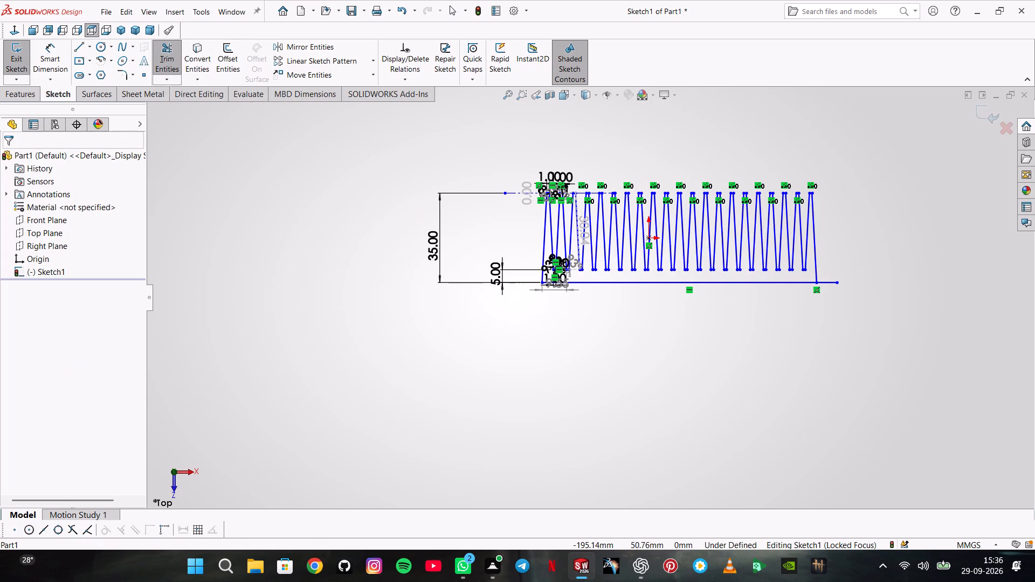
Trim away the part of the base line that overhangs beyond the last tooth.
click(174, 78)
click(181, 89)
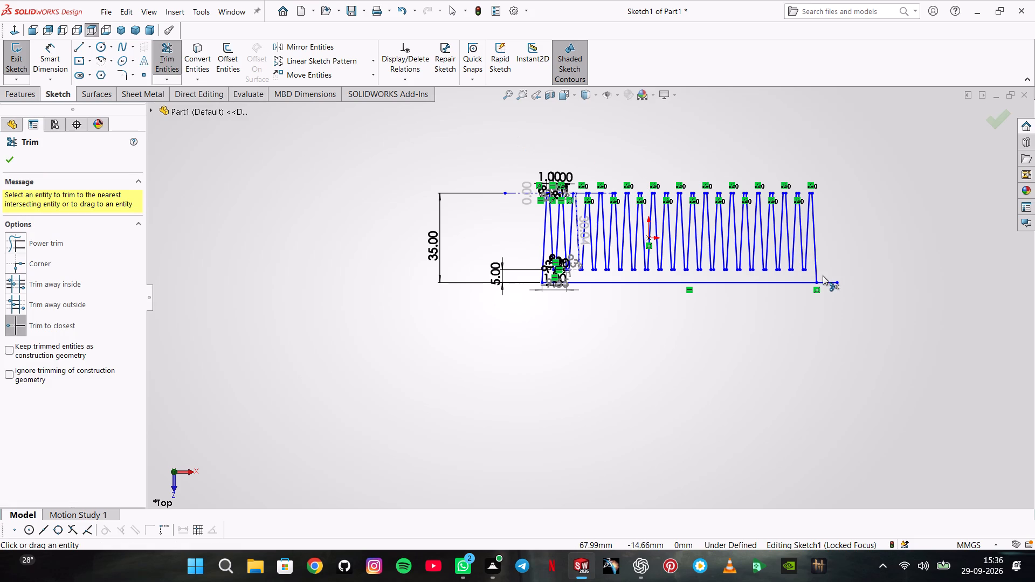
click(822, 281)
click(3, 163)
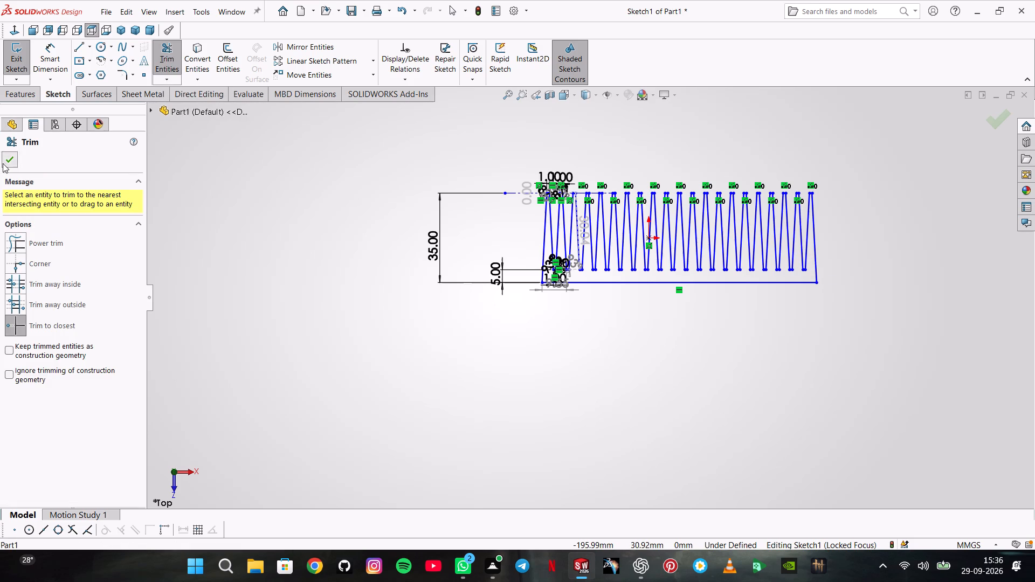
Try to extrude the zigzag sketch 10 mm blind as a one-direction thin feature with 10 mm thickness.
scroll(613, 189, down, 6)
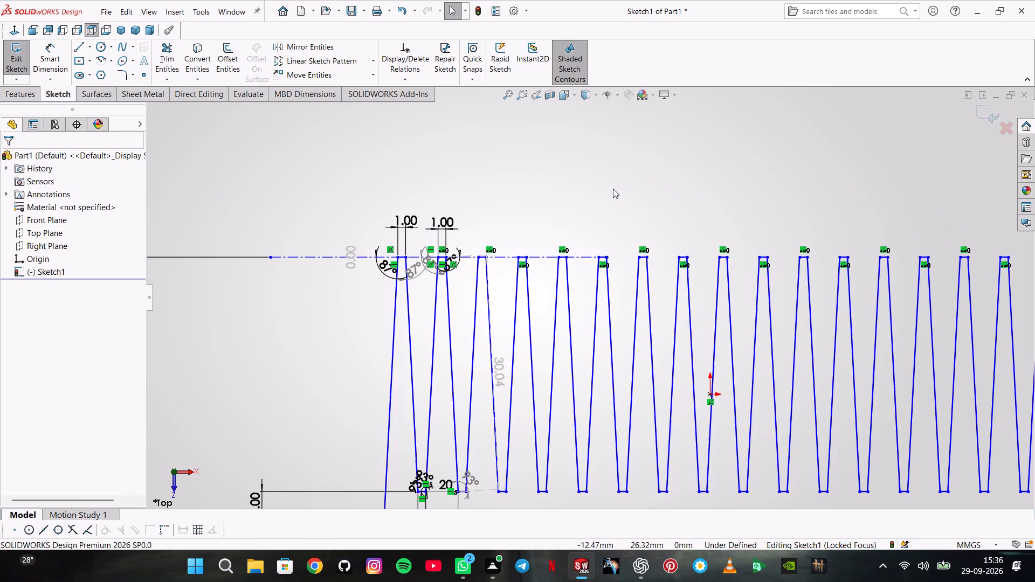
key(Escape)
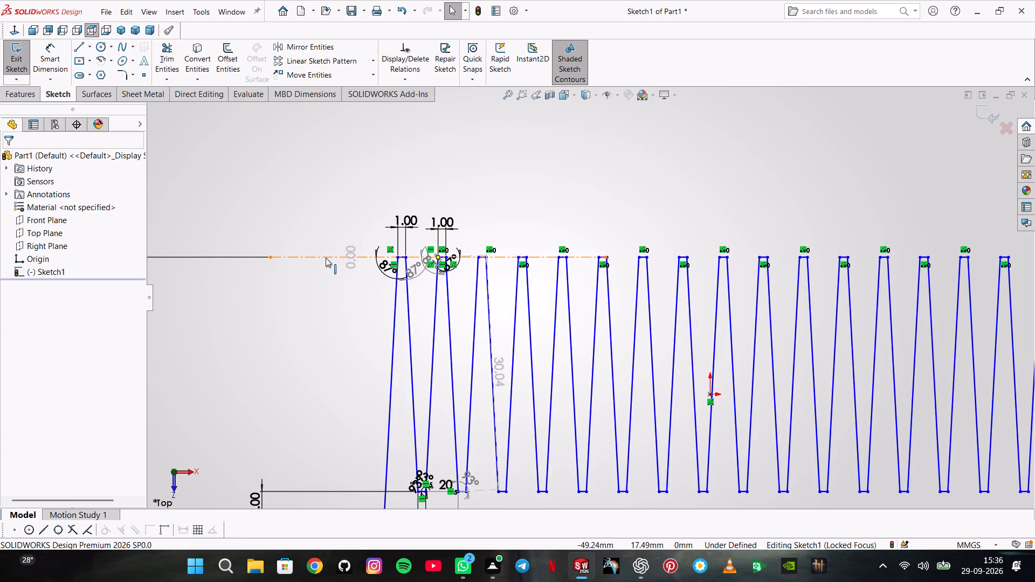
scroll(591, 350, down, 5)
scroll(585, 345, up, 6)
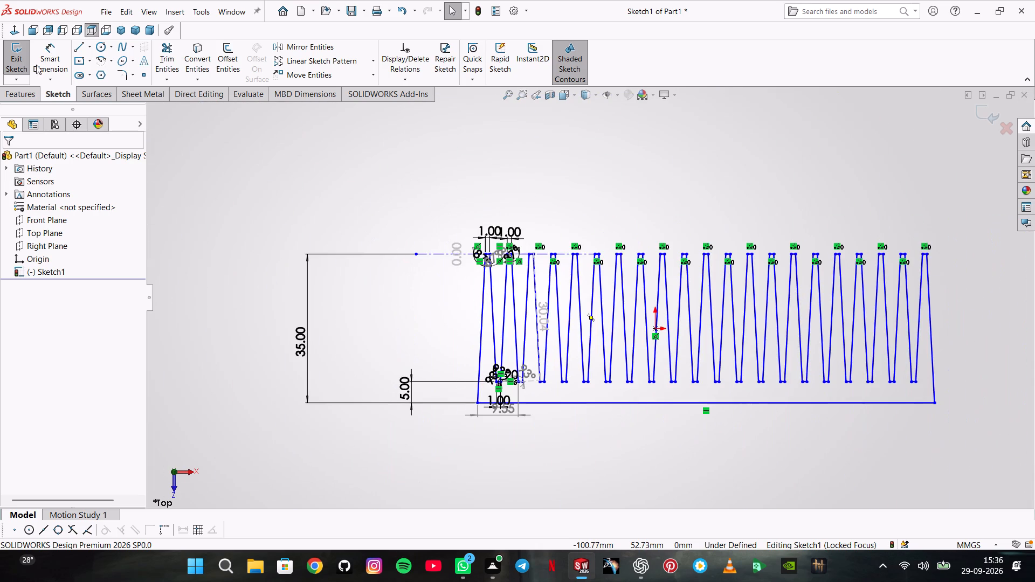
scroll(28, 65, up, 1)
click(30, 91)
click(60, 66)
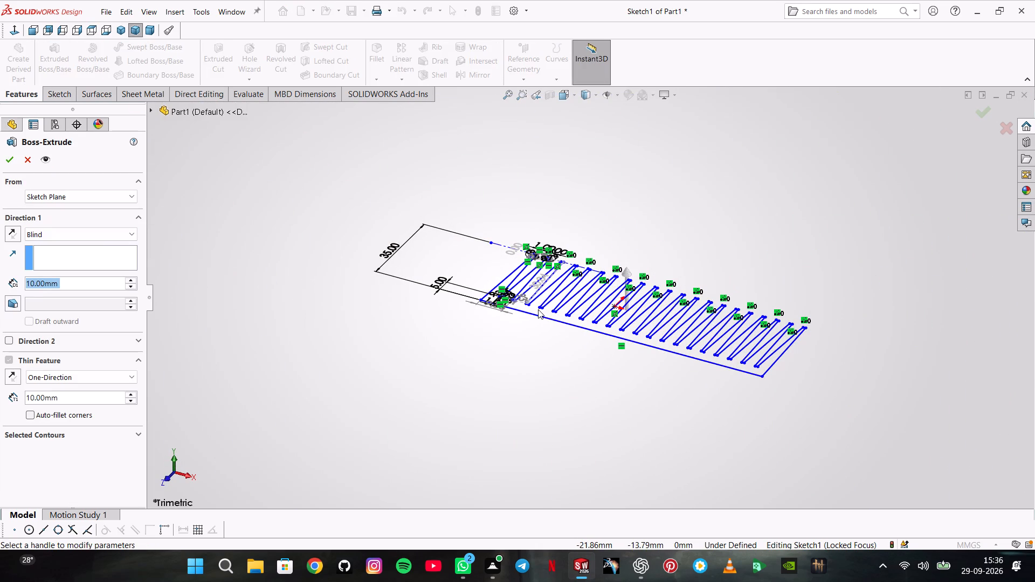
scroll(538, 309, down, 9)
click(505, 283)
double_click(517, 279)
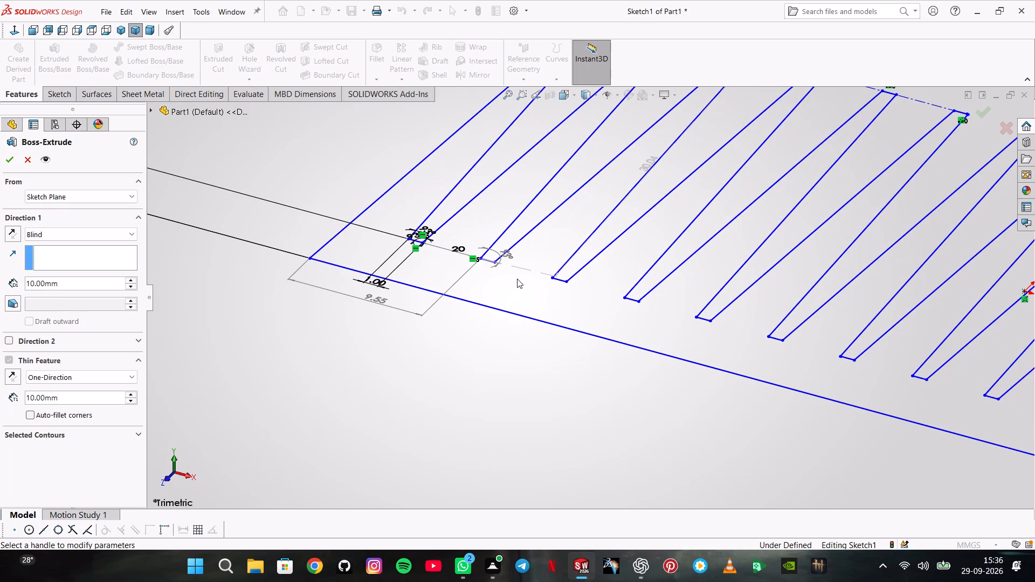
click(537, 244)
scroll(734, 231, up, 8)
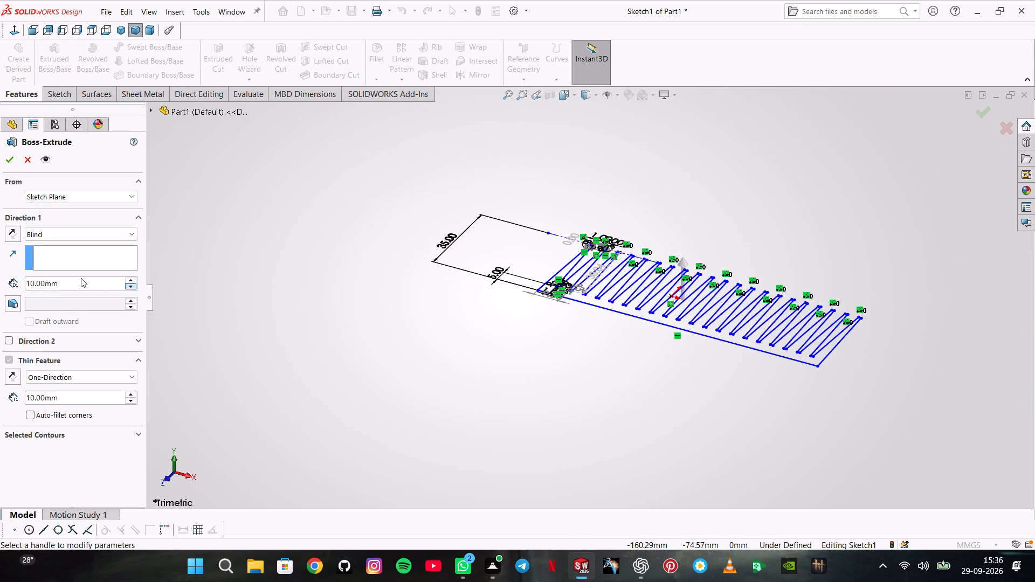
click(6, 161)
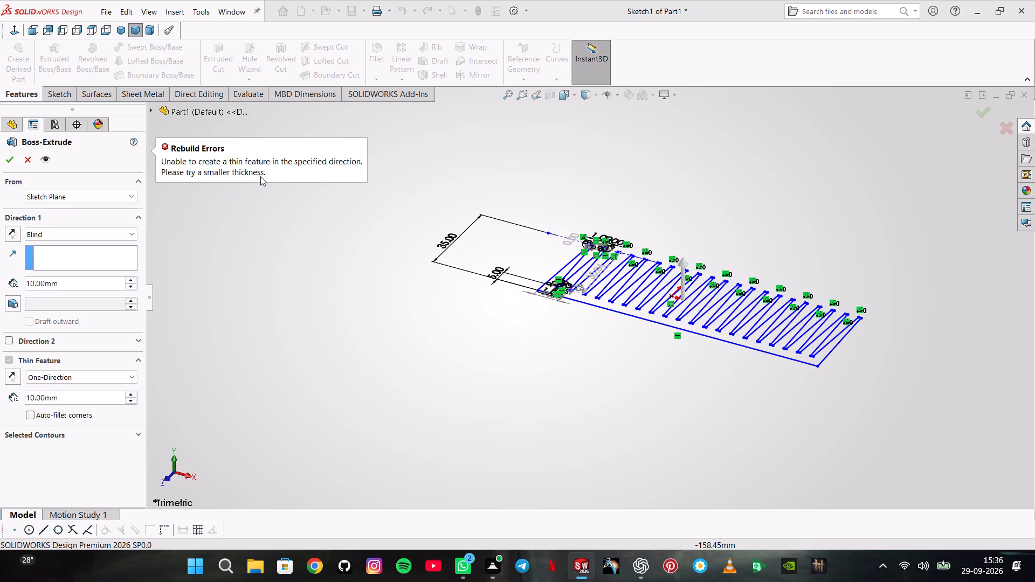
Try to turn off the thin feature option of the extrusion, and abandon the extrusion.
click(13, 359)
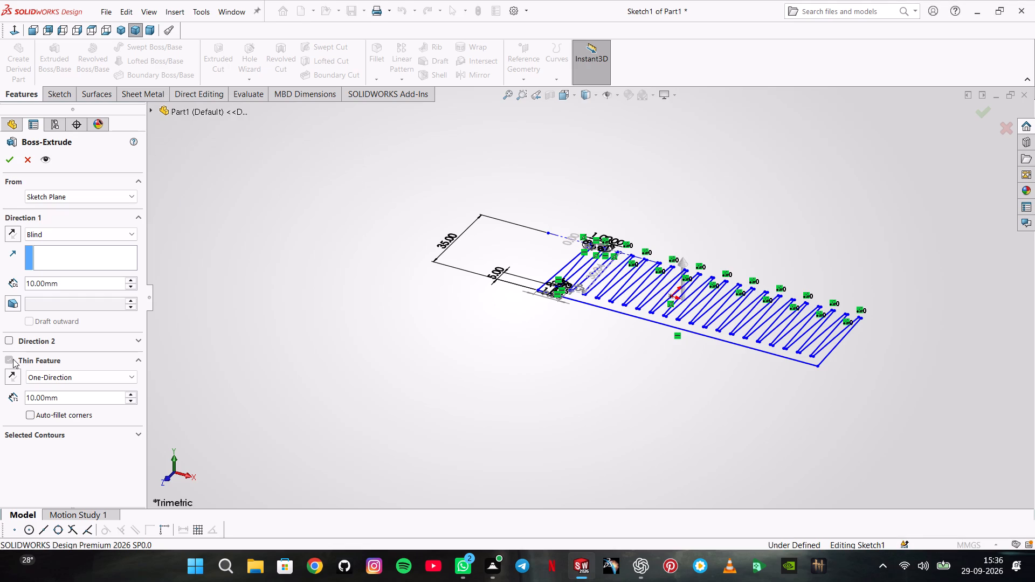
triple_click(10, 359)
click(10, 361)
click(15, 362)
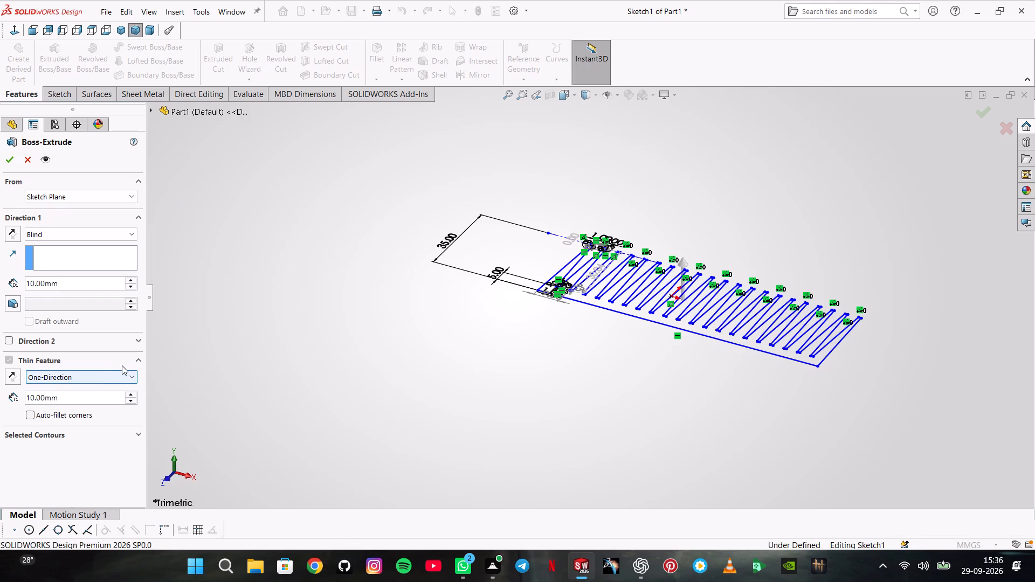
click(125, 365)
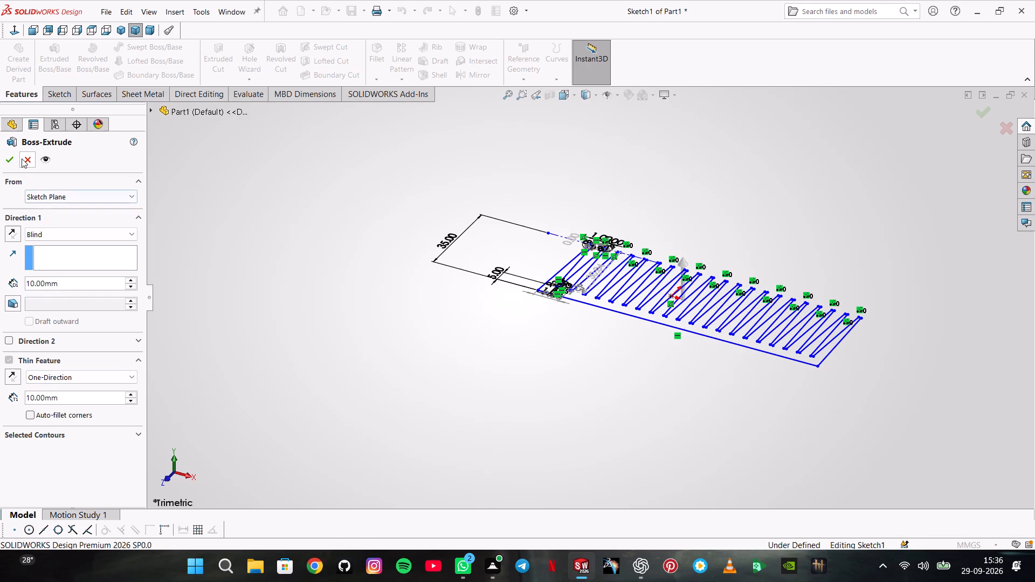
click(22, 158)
Extrude the closed comb-shaped region of the sketch 10 mm blind, with the thin feature option turned off.
click(67, 51)
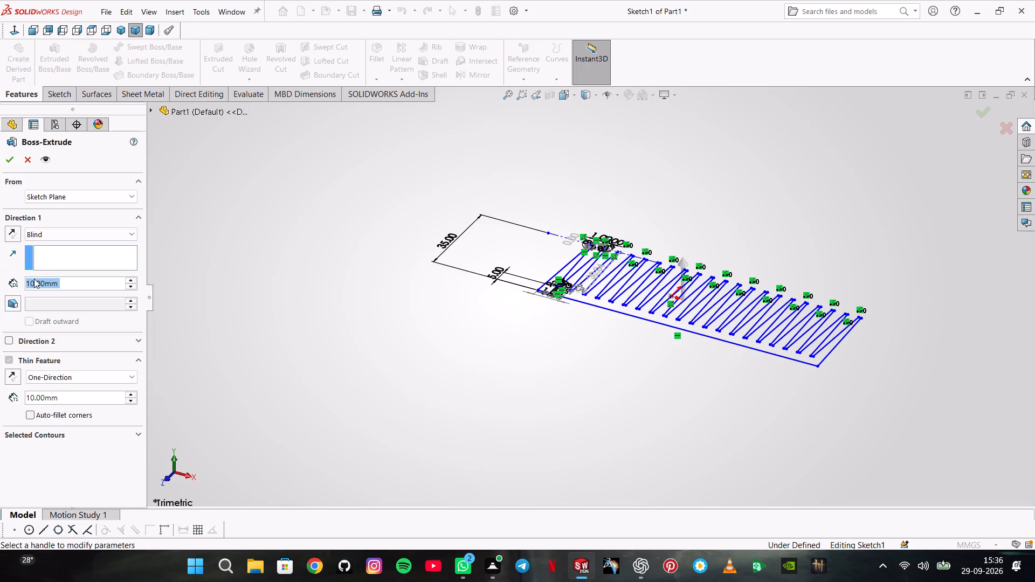
click(84, 236)
click(73, 257)
click(78, 230)
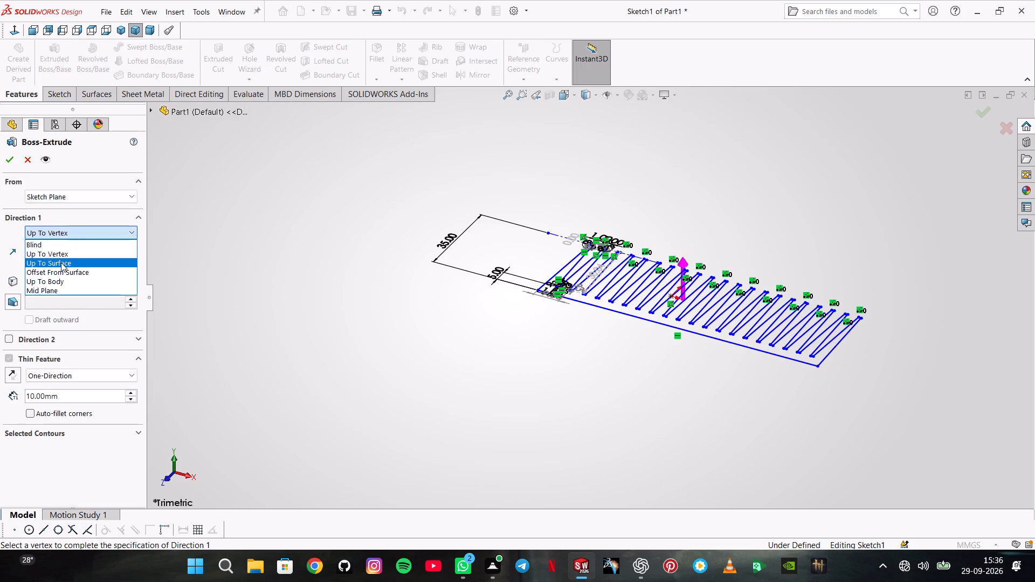
click(61, 262)
triple_click(11, 362)
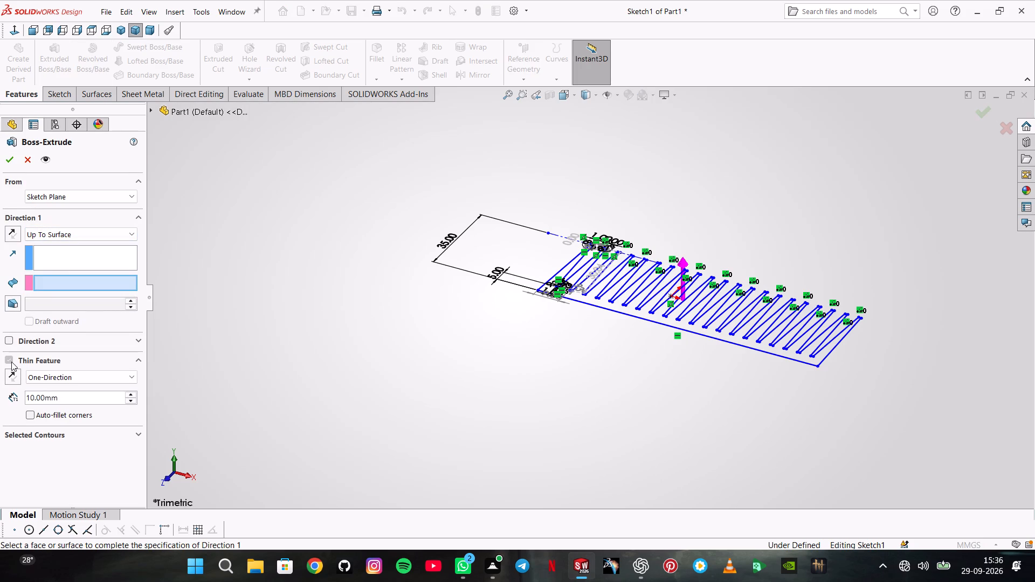
click(11, 362)
triple_click(11, 362)
triple_click(11, 362)
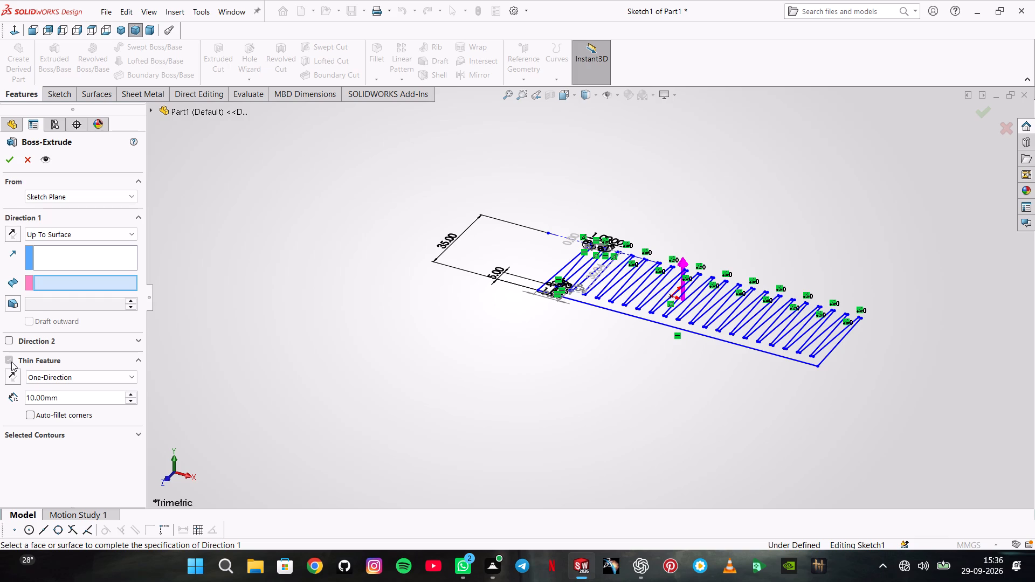
triple_click(11, 362)
click(11, 362)
click(74, 439)
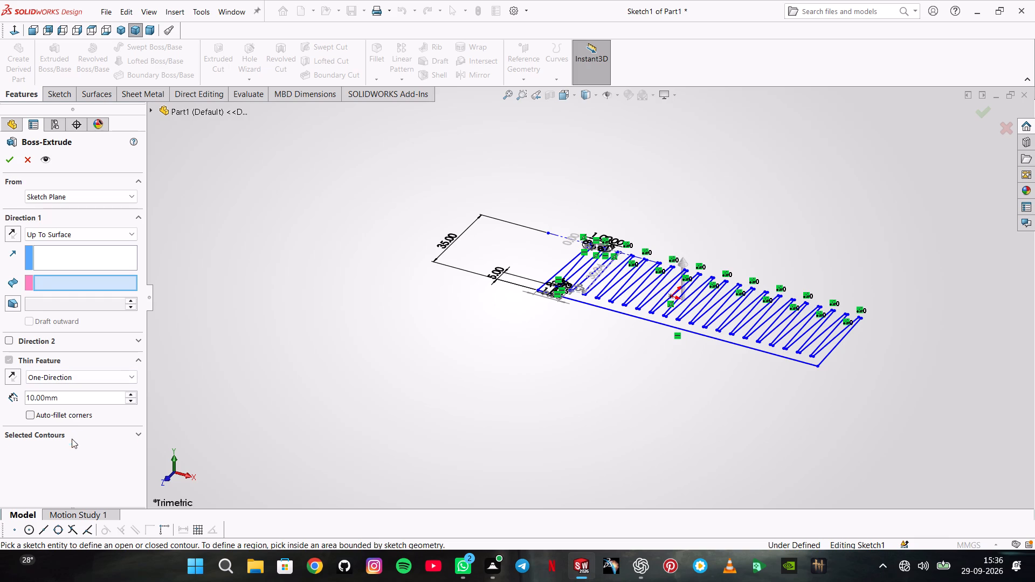
click(550, 288)
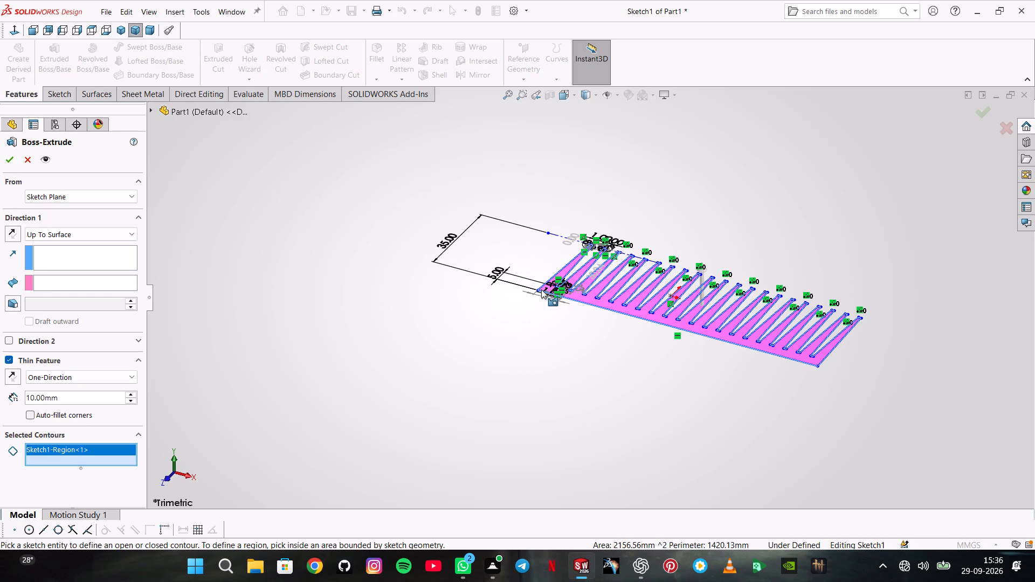
click(62, 234)
click(59, 244)
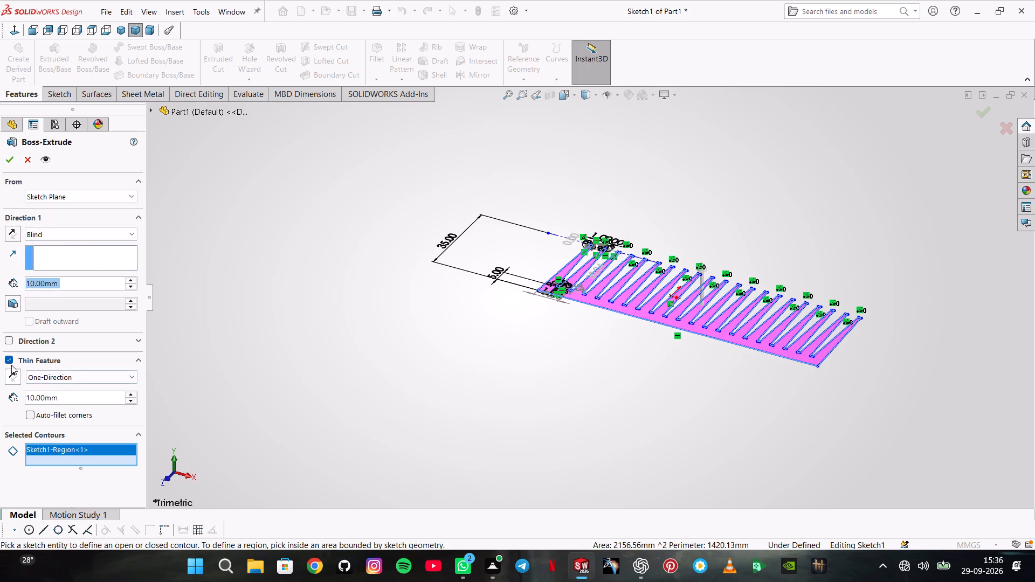
click(9, 359)
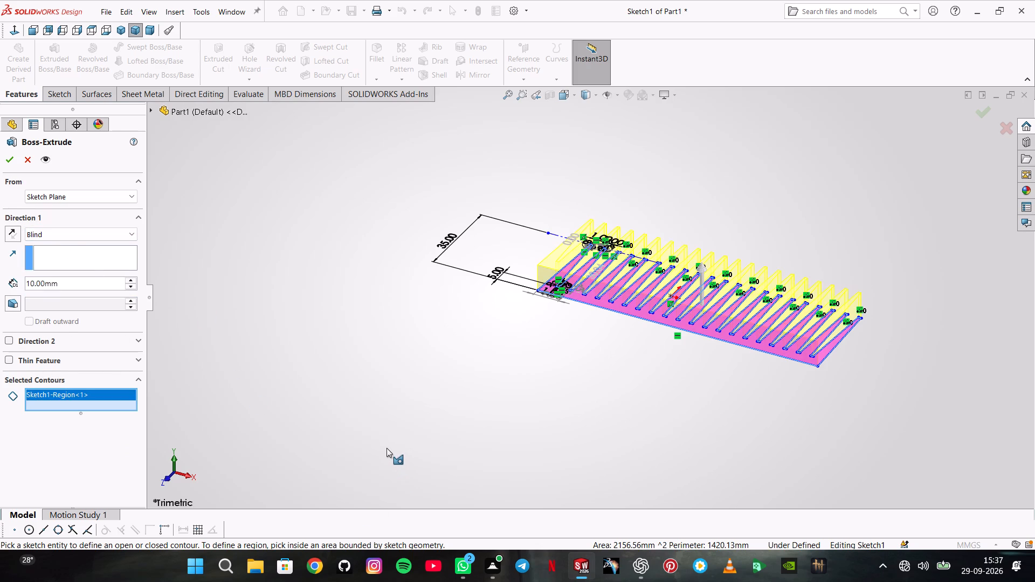
key(8)
key(0)
key(Return)
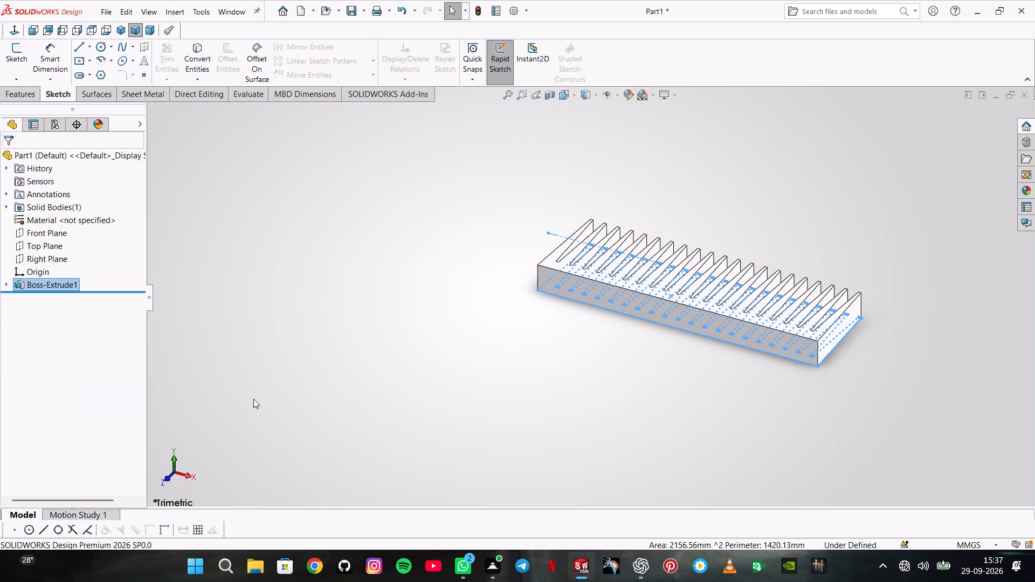
Set the boss extrusion's depth to 80 mm.
right_click(57, 289)
click(70, 255)
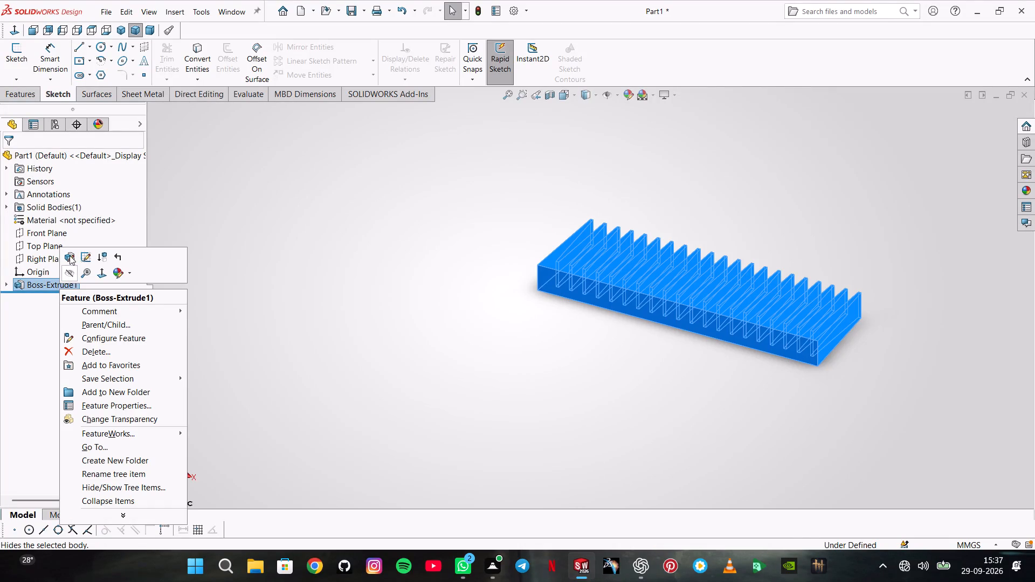
text(80)
key(Return)
key(Return)
Examine the extruded finned body in isometric view and from several rotated angles.
drag(385, 169, 390, 171)
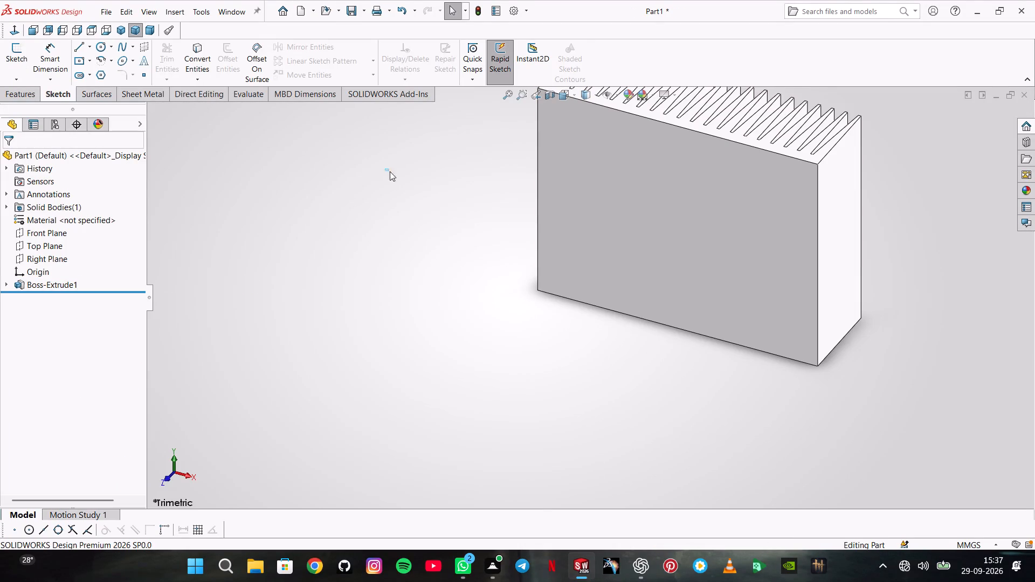
drag(390, 171, 396, 335)
click(118, 34)
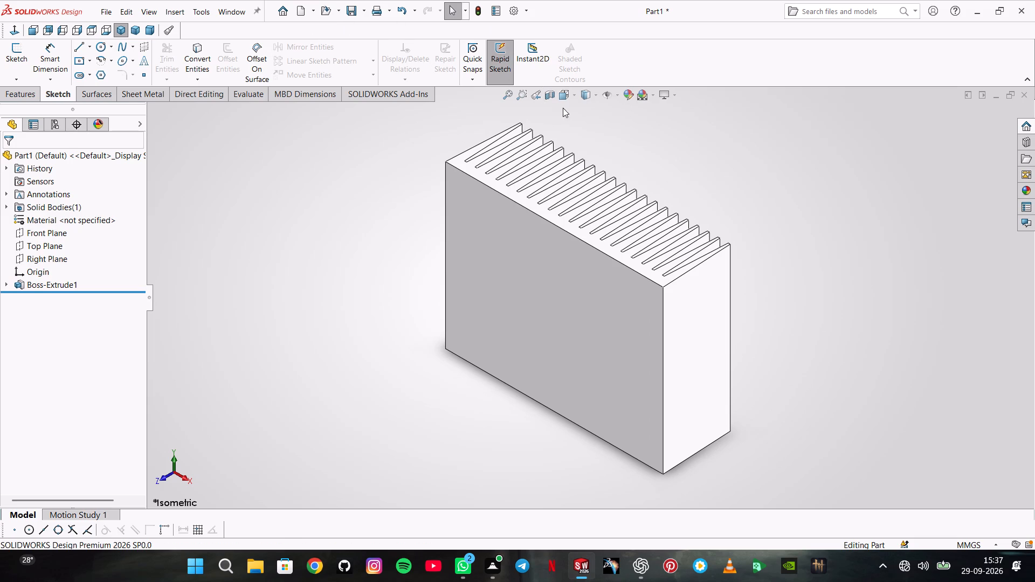
middle_drag(797, 262, 619, 179)
scroll(733, 245, up, 1)
middle_drag(675, 370, 646, 337)
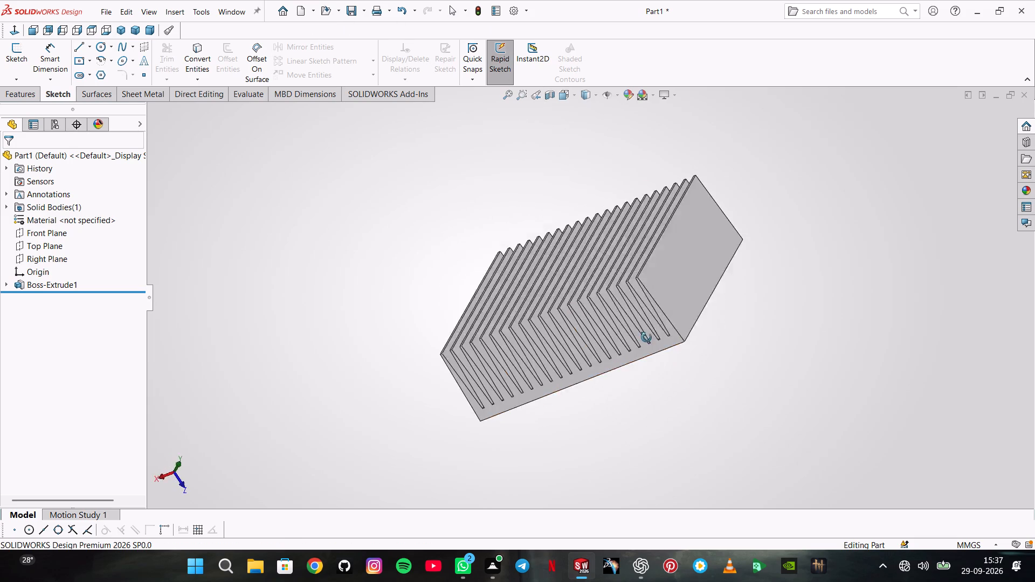
middle_drag(646, 337, 673, 447)
click(648, 90)
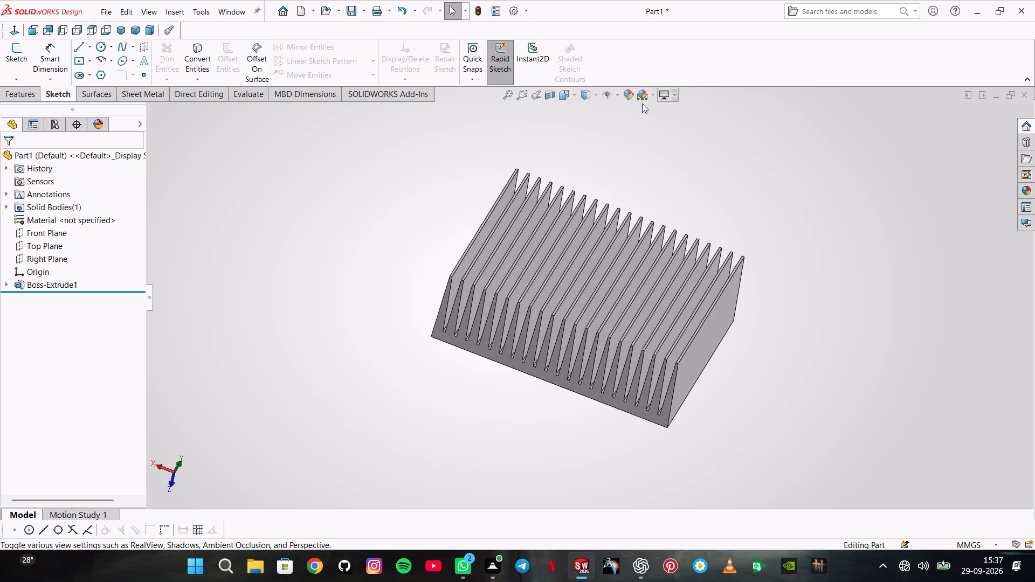
click(653, 97)
click(665, 138)
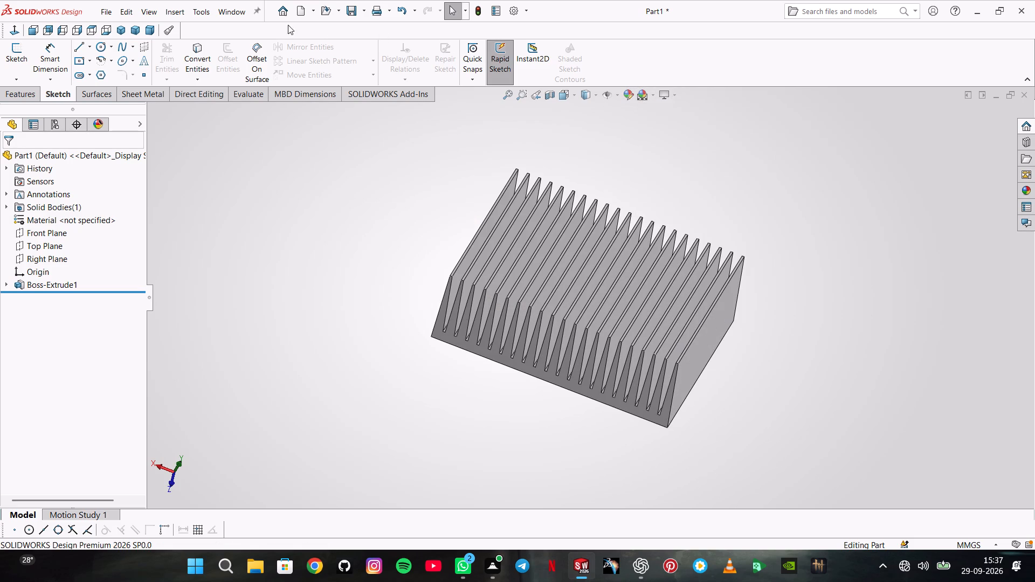
Save the part as Part2.SLDPRT in the Level3 folder.
click(349, 8)
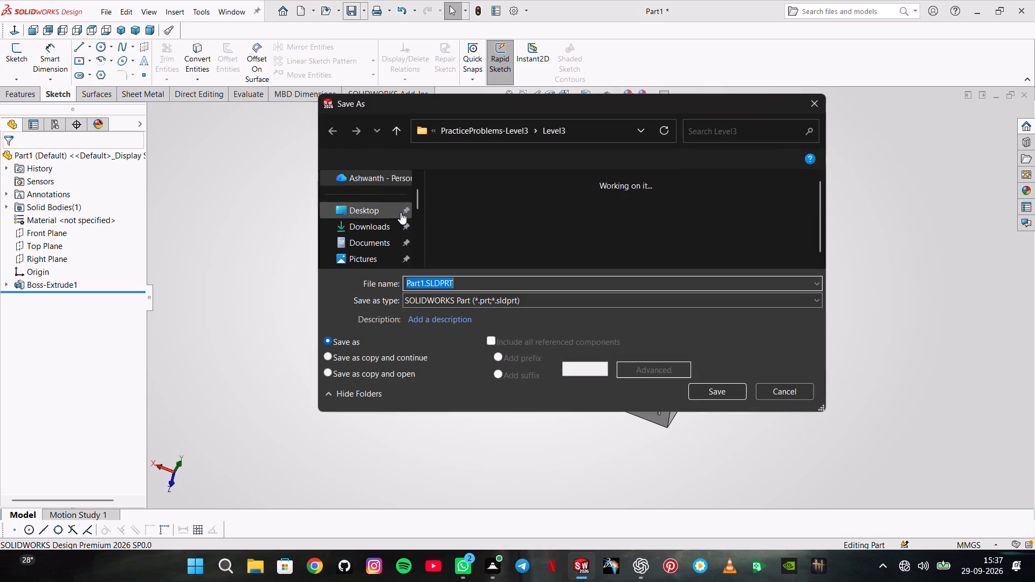
click(423, 279)
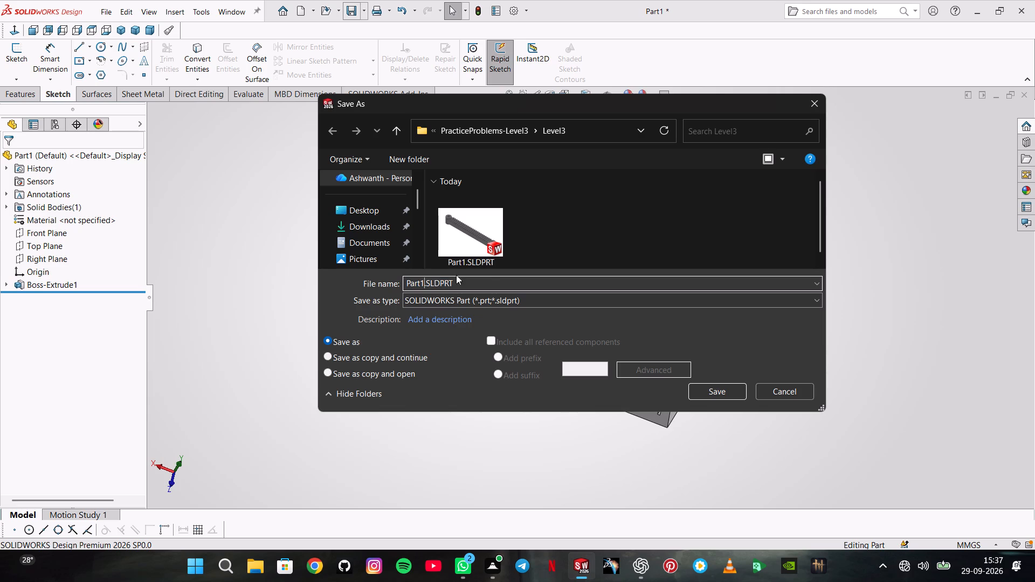
key(BackSpace)
key(2)
key(Return)
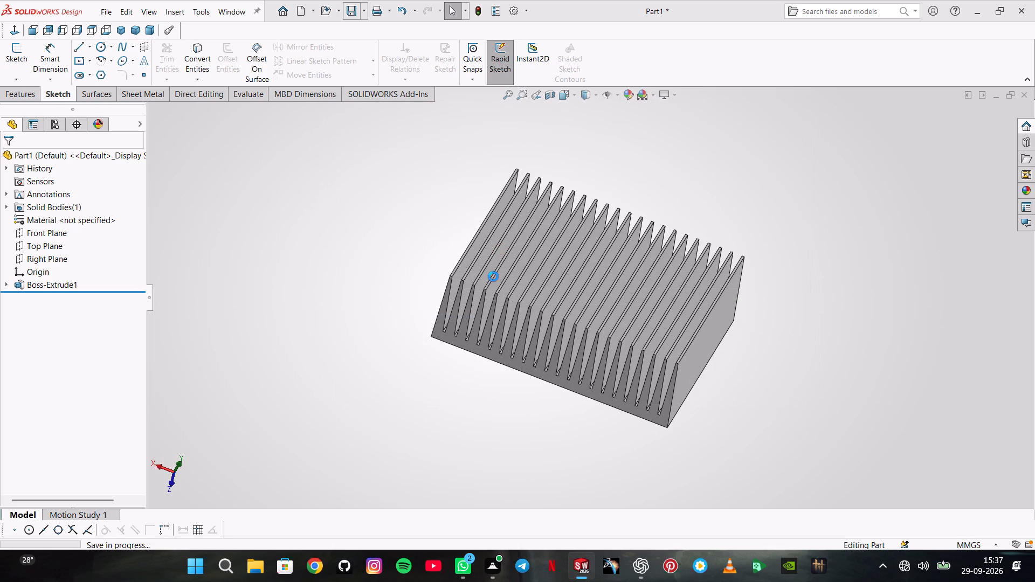
Save a copy of the part in Adobe Portable Document Format (PDF).
scroll(496, 273, up, 1)
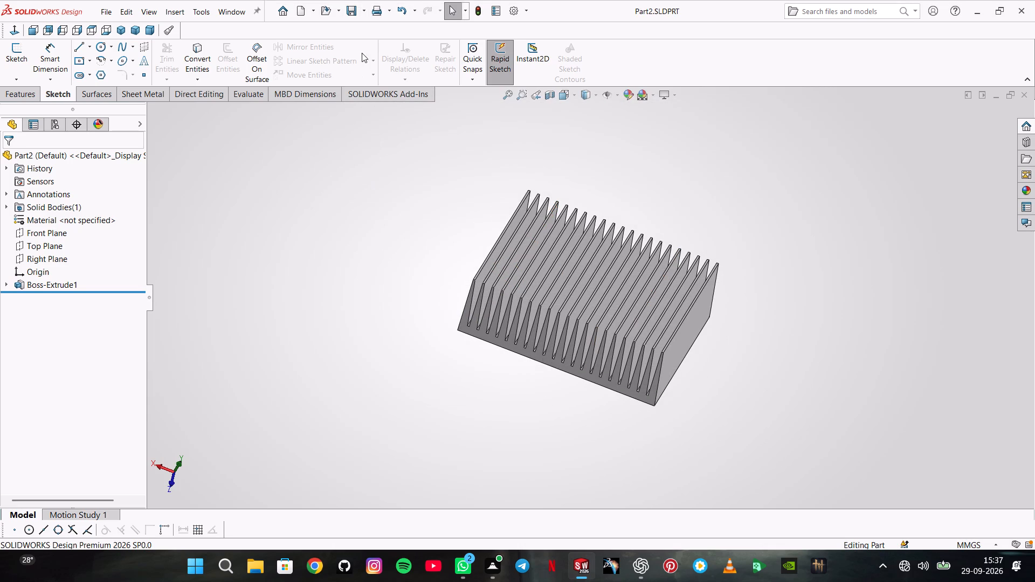
click(363, 11)
click(367, 37)
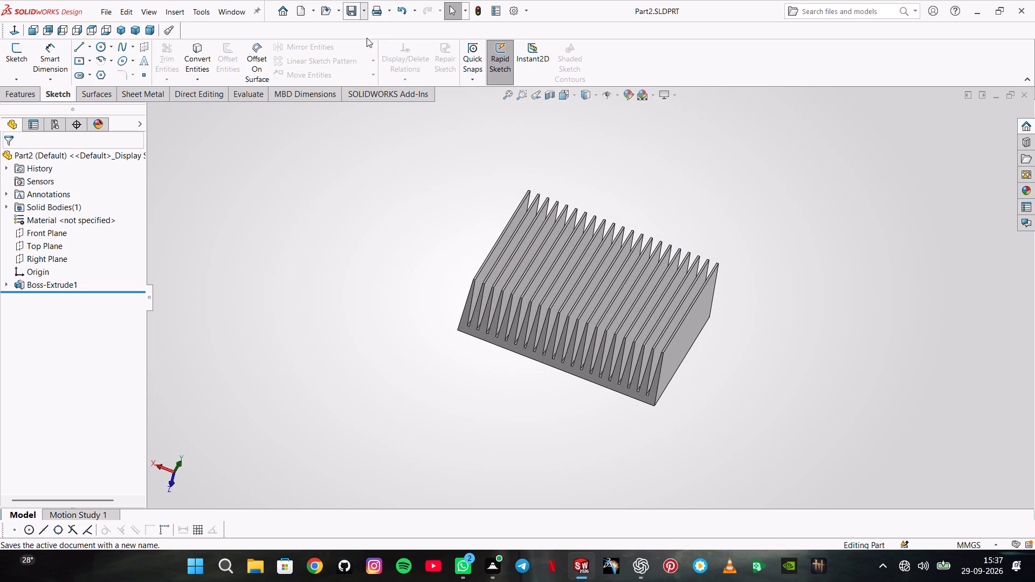
click(492, 307)
click(498, 105)
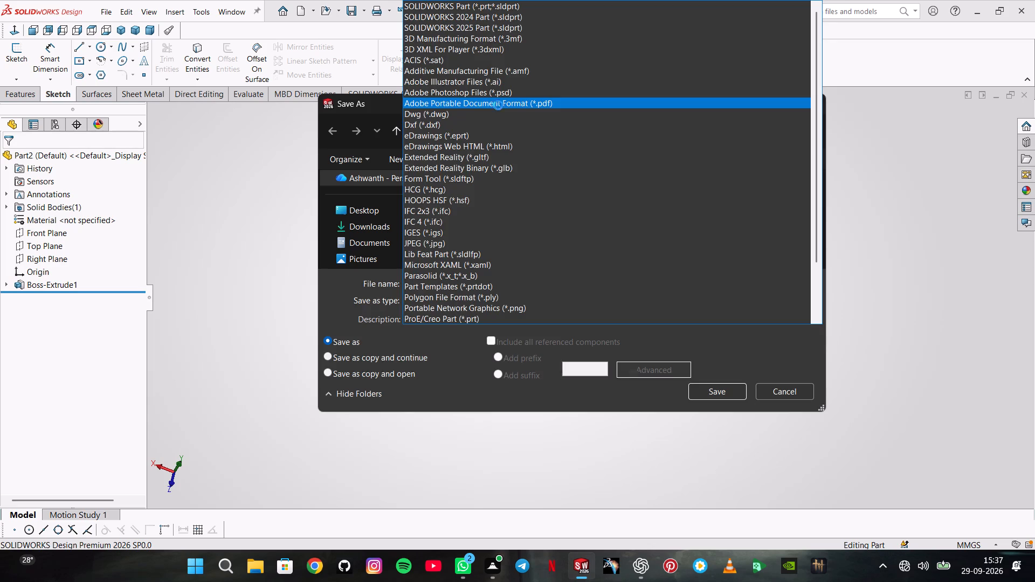
click(712, 407)
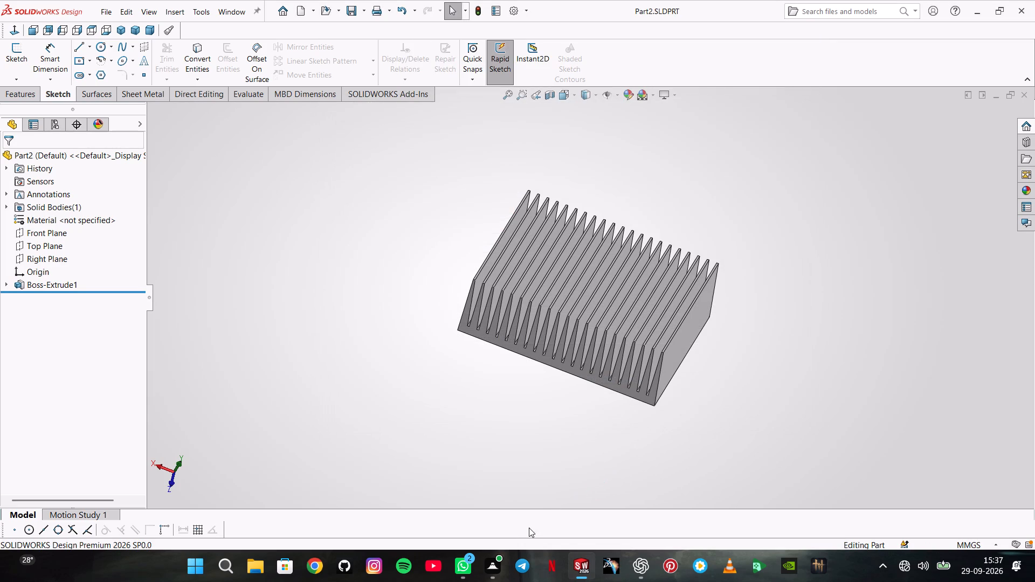